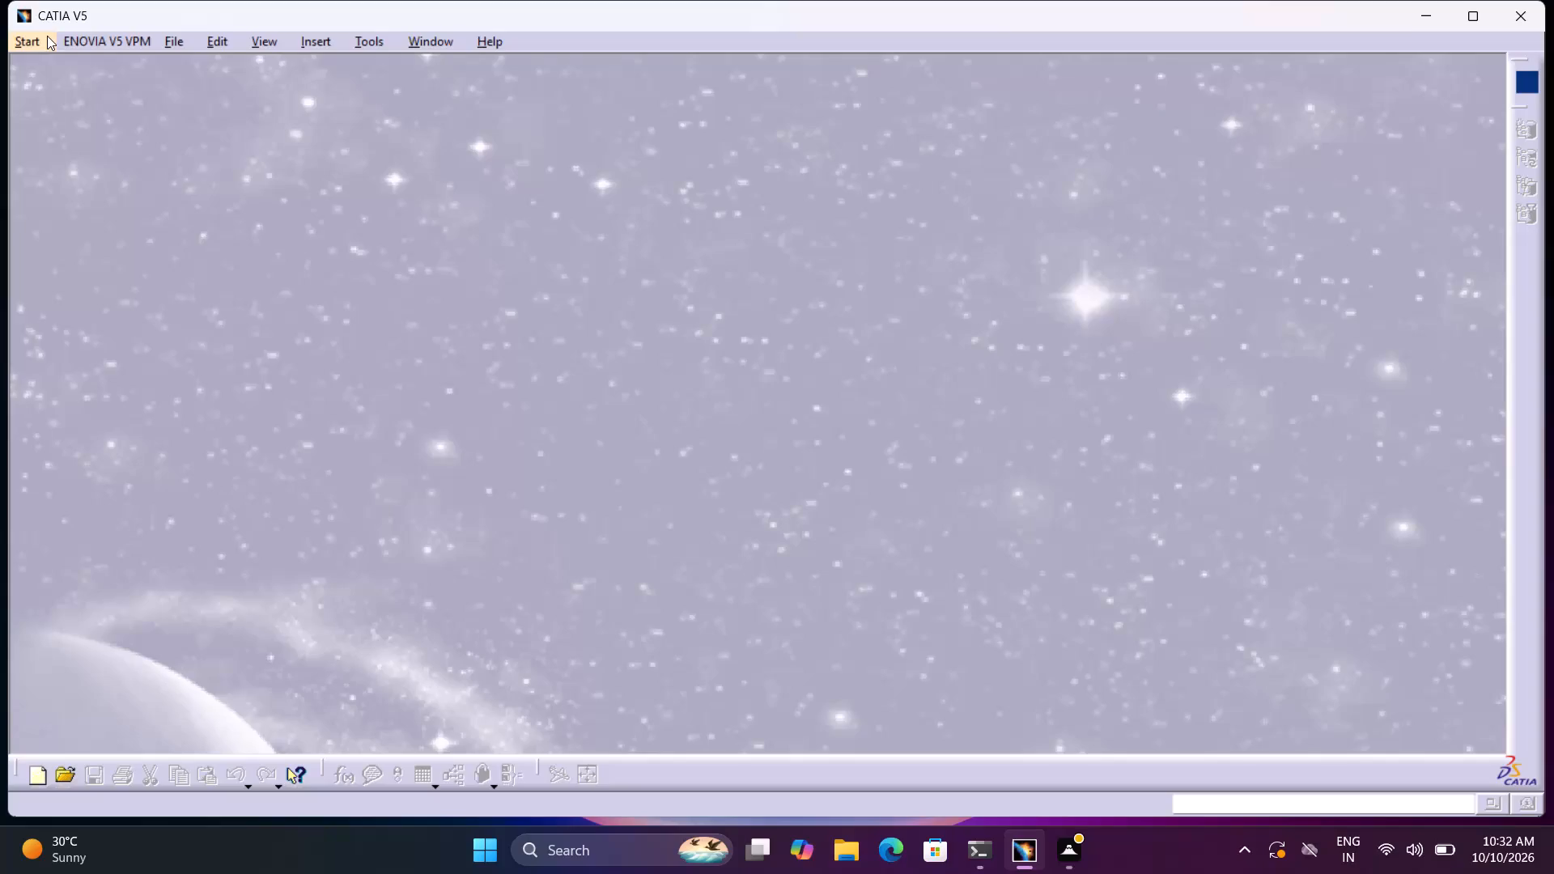
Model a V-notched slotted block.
Create a new Part Design part named catia 21.
{"action": "left_click", "coordinate": [45, 35]}
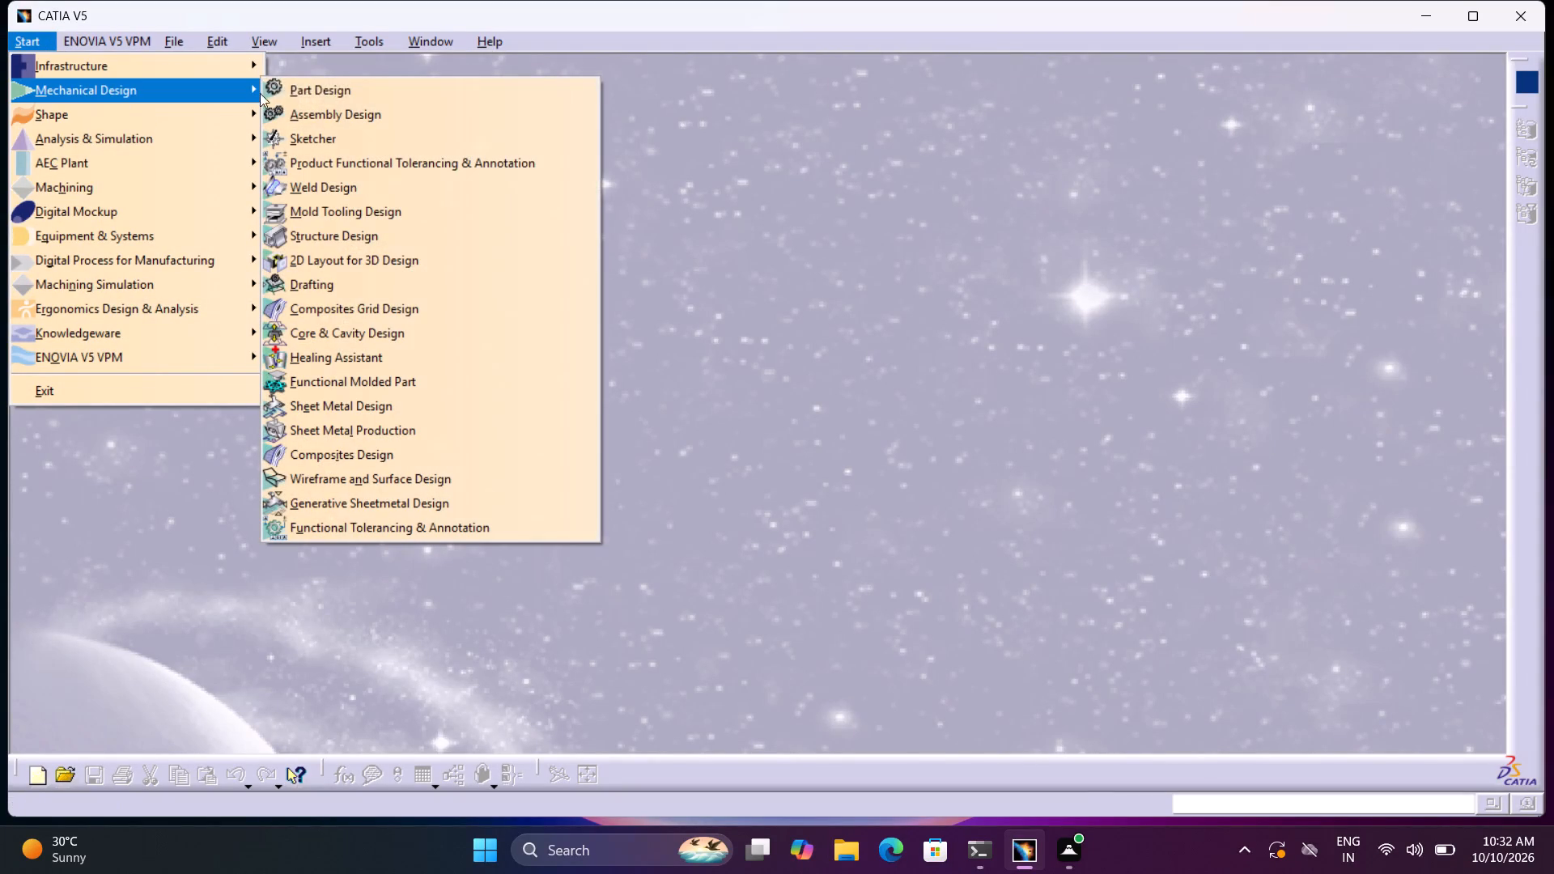
{"action": "left_click", "coordinate": [292, 92]}
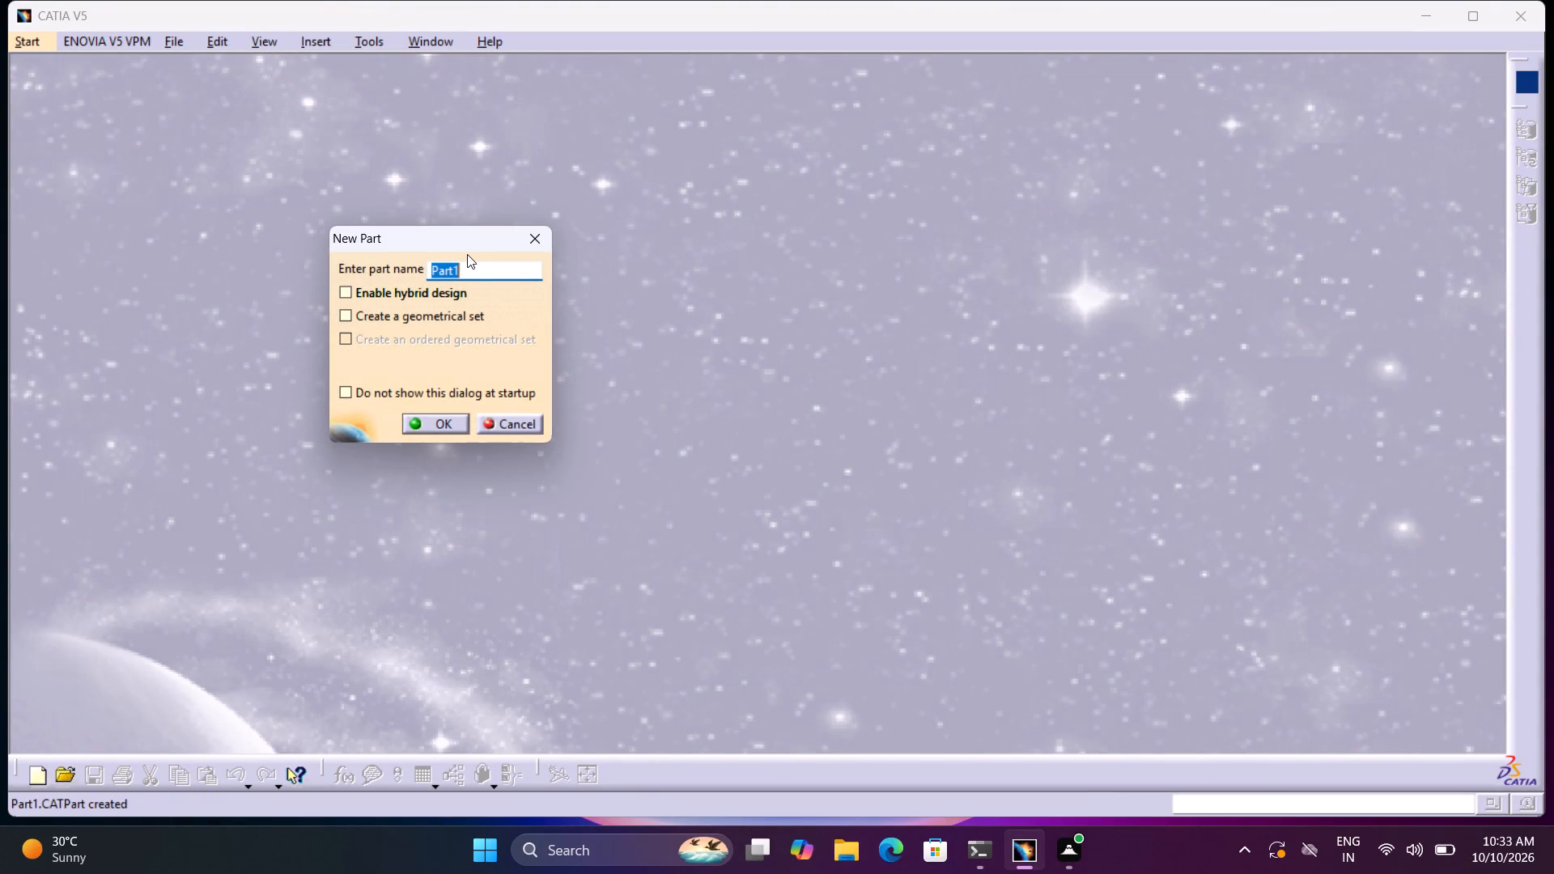
{"action": "type", "text": "cat"}
{"action": "key", "text": "i"}
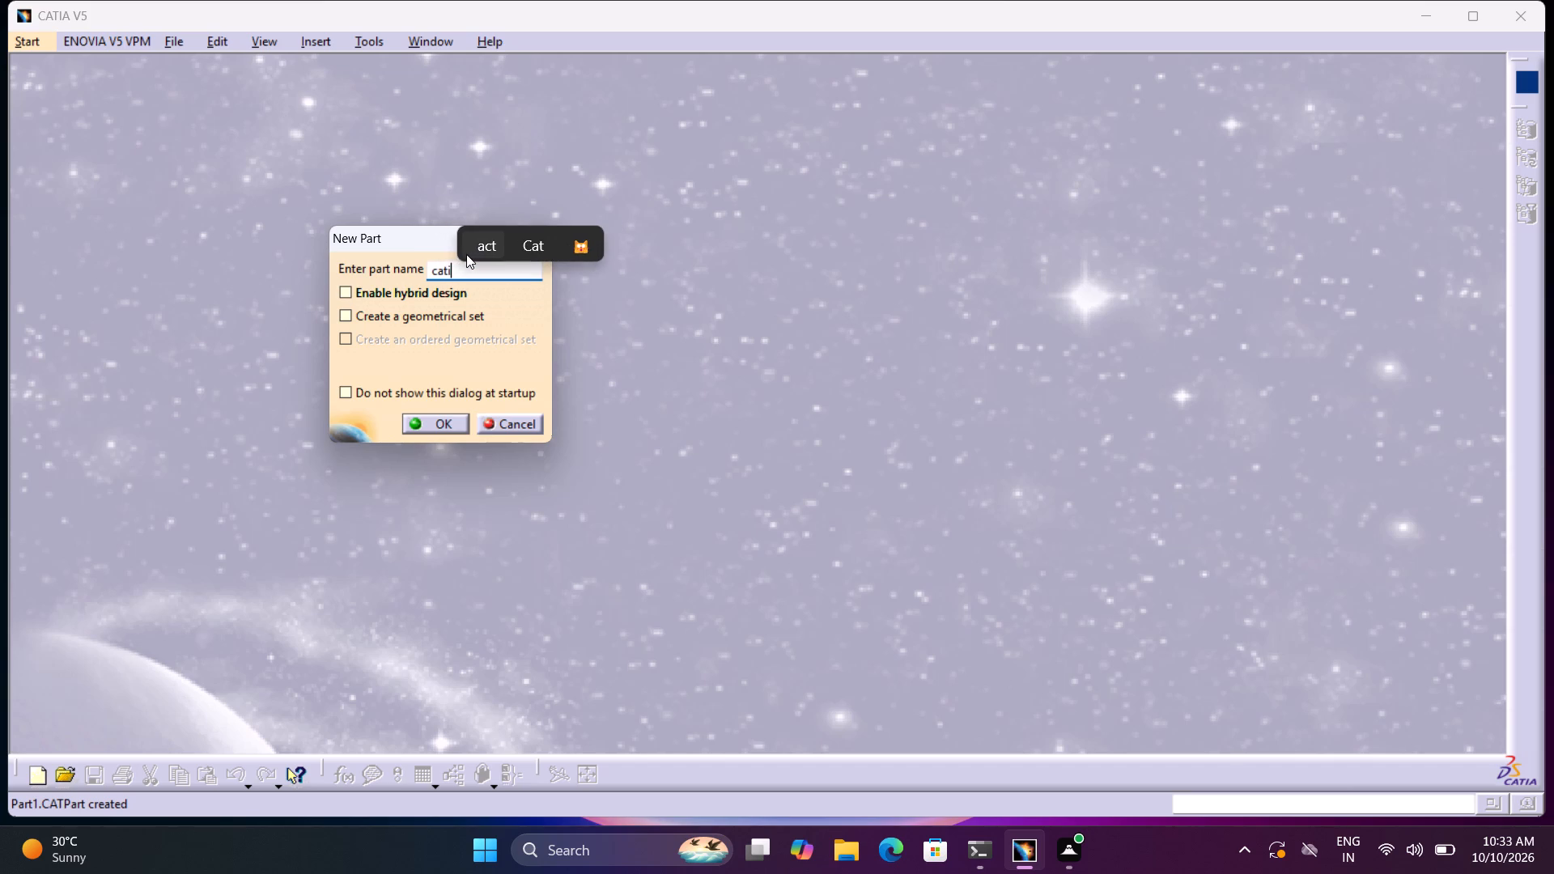
{"action": "type", "text": "a"}
{"action": "key", "text": "space"}
{"action": "type", "text": "21"}
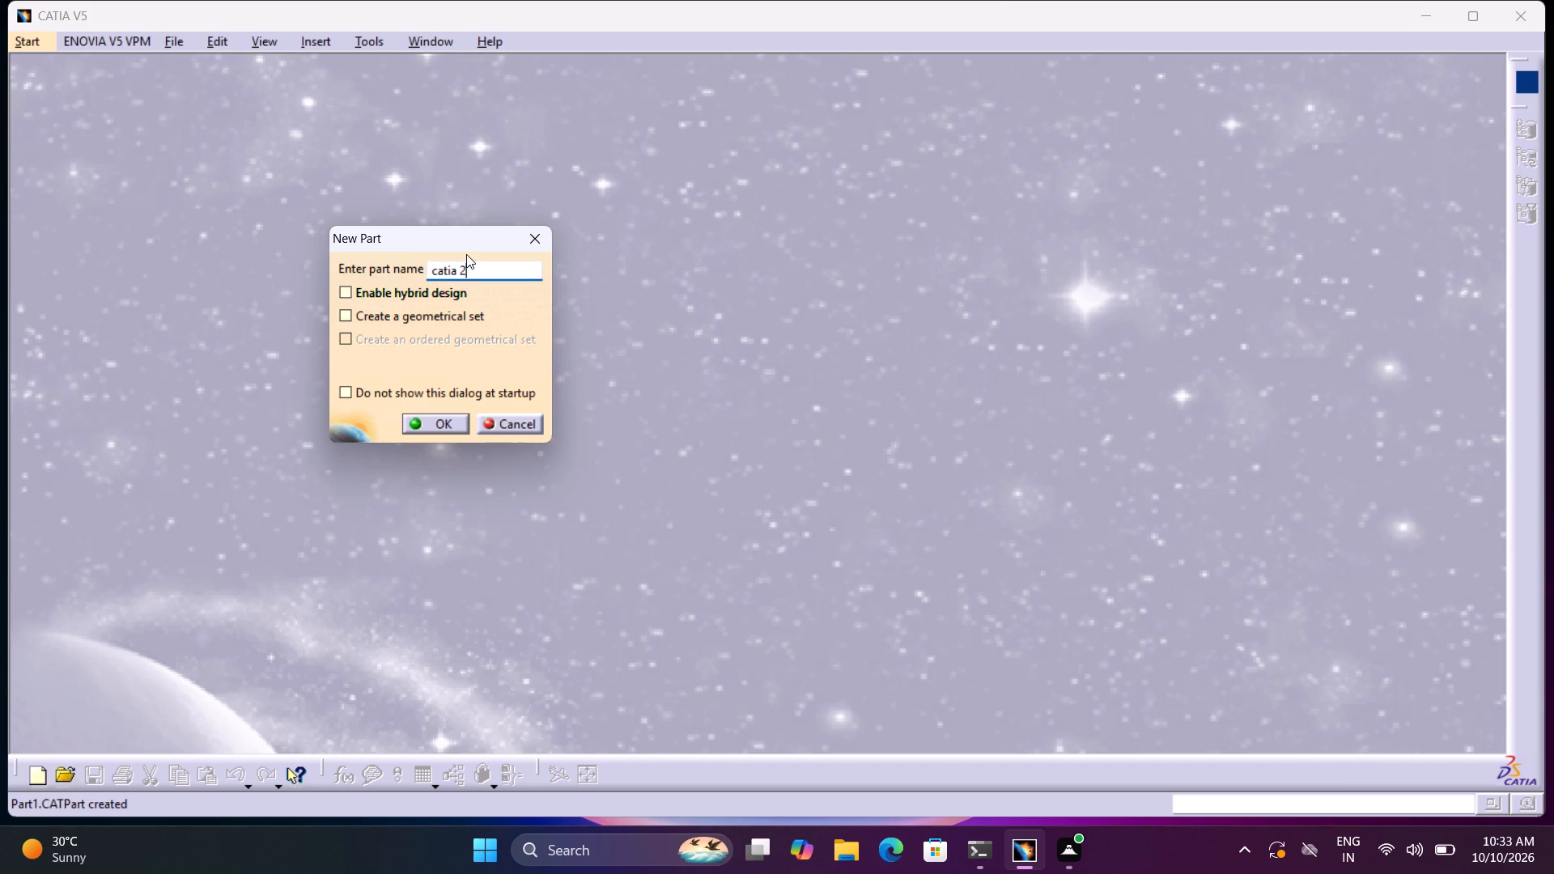
{"action": "left_click", "coordinate": [429, 421]}
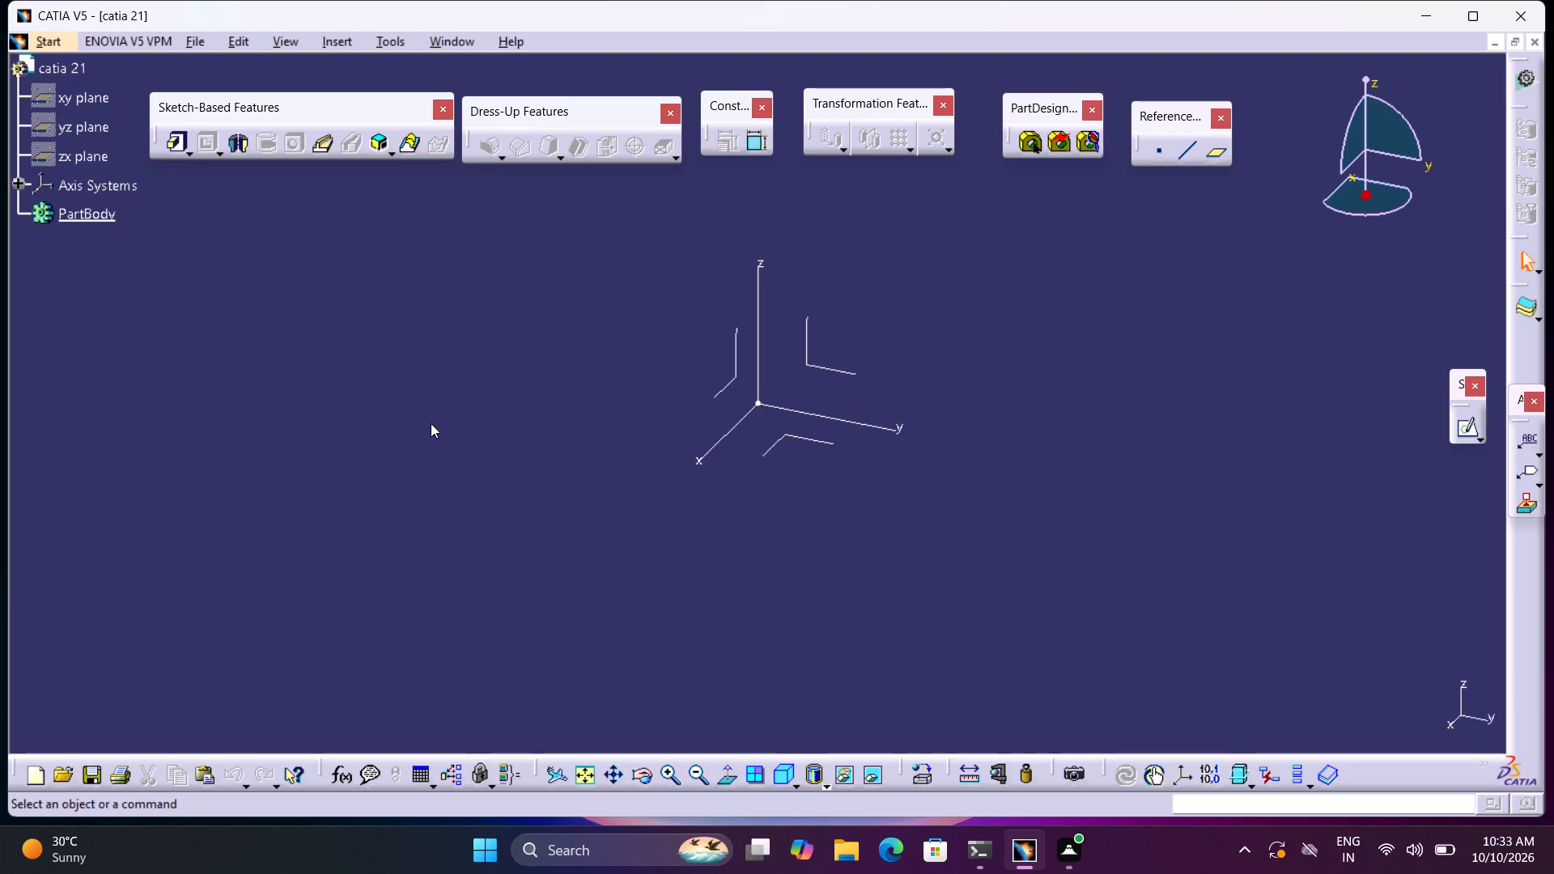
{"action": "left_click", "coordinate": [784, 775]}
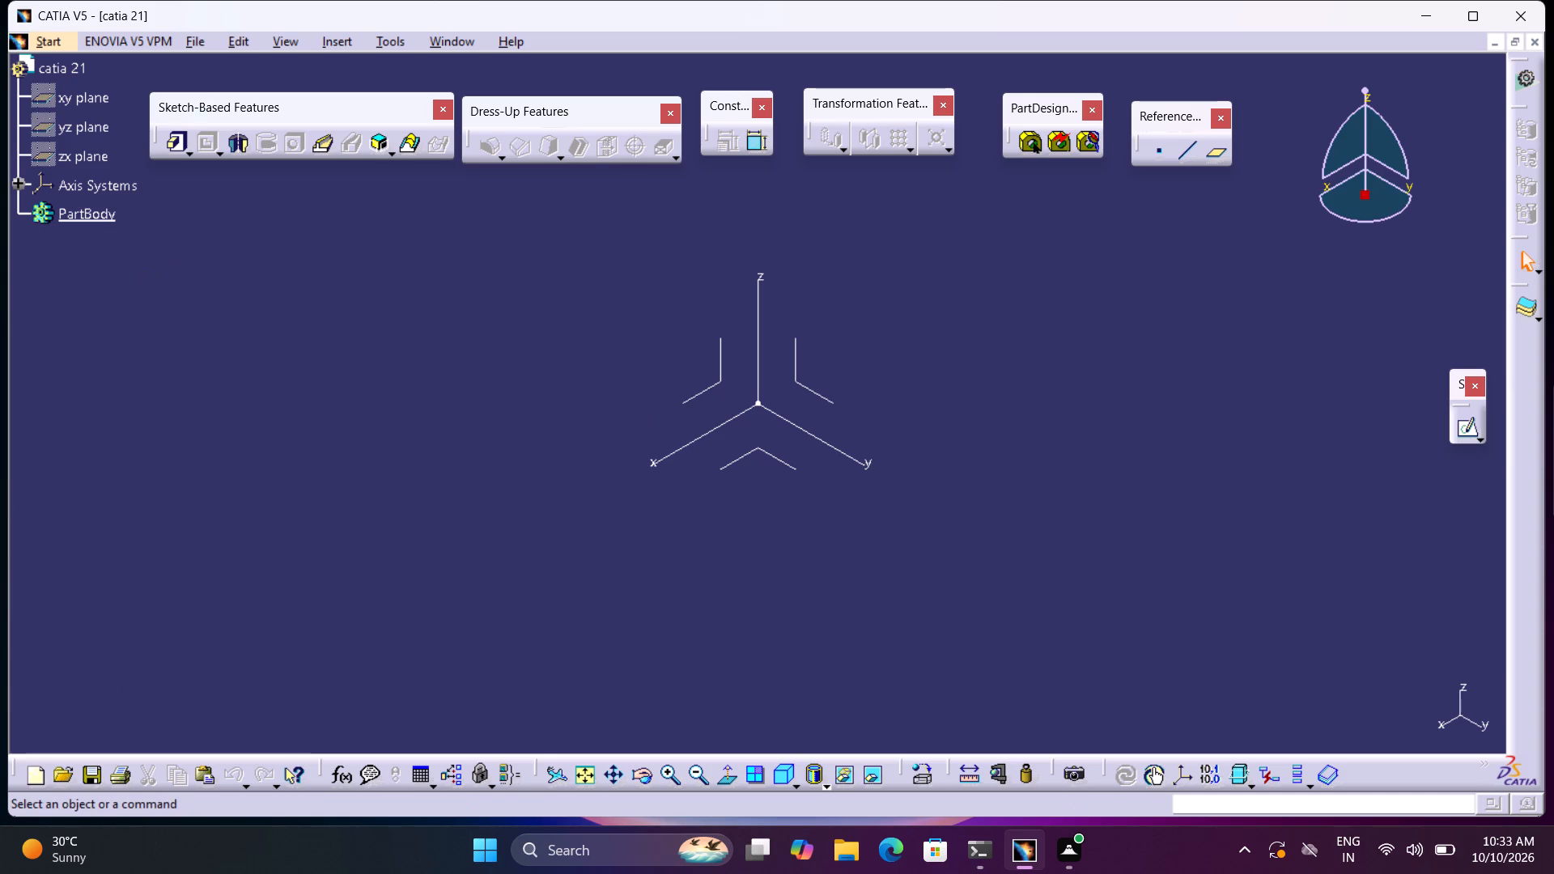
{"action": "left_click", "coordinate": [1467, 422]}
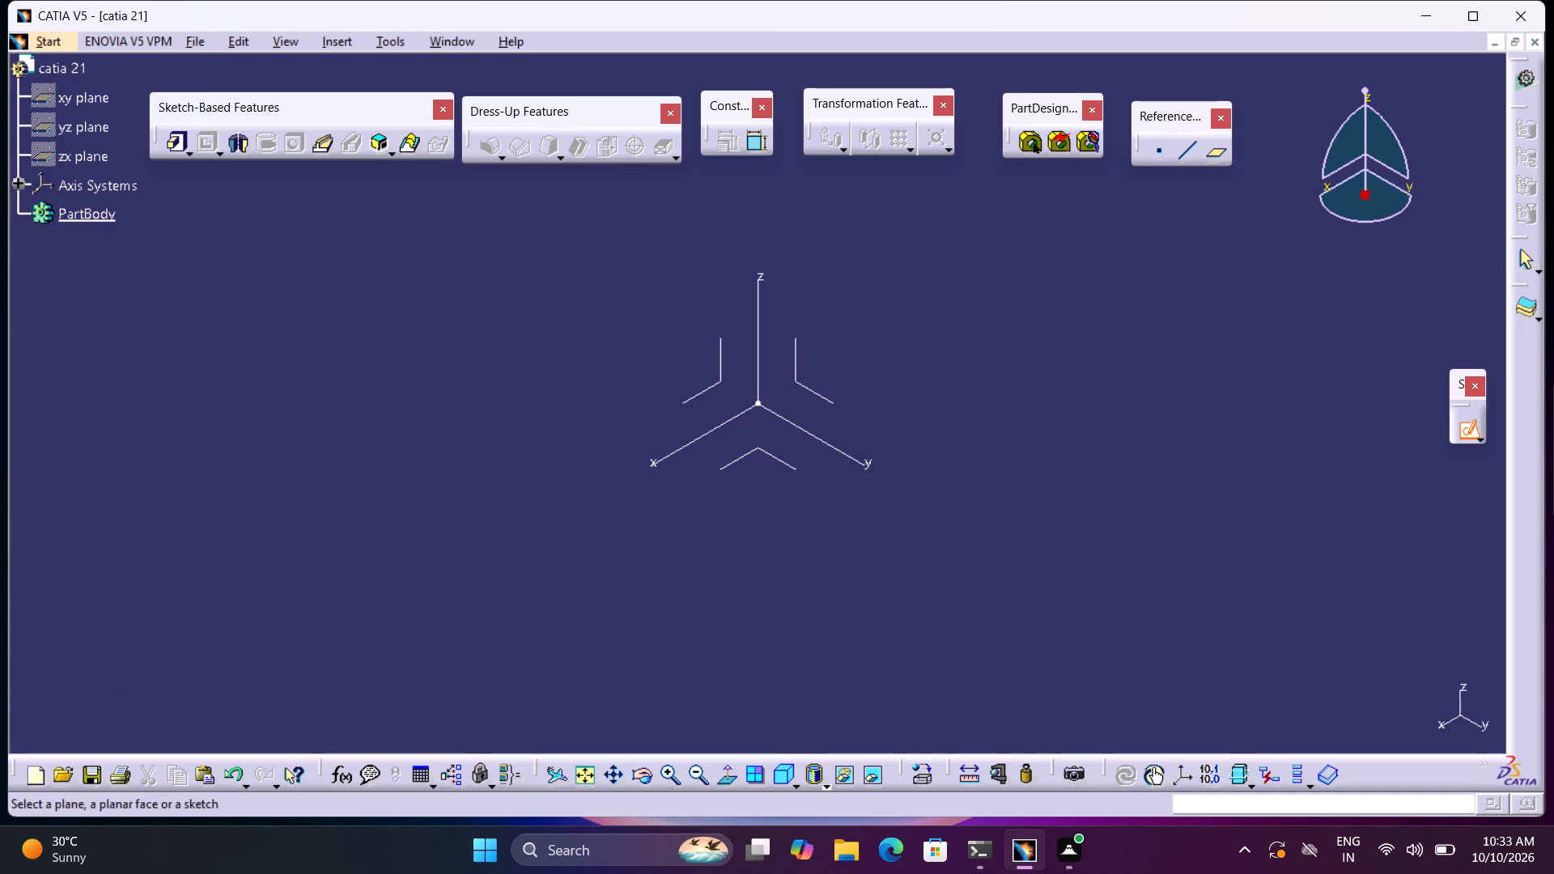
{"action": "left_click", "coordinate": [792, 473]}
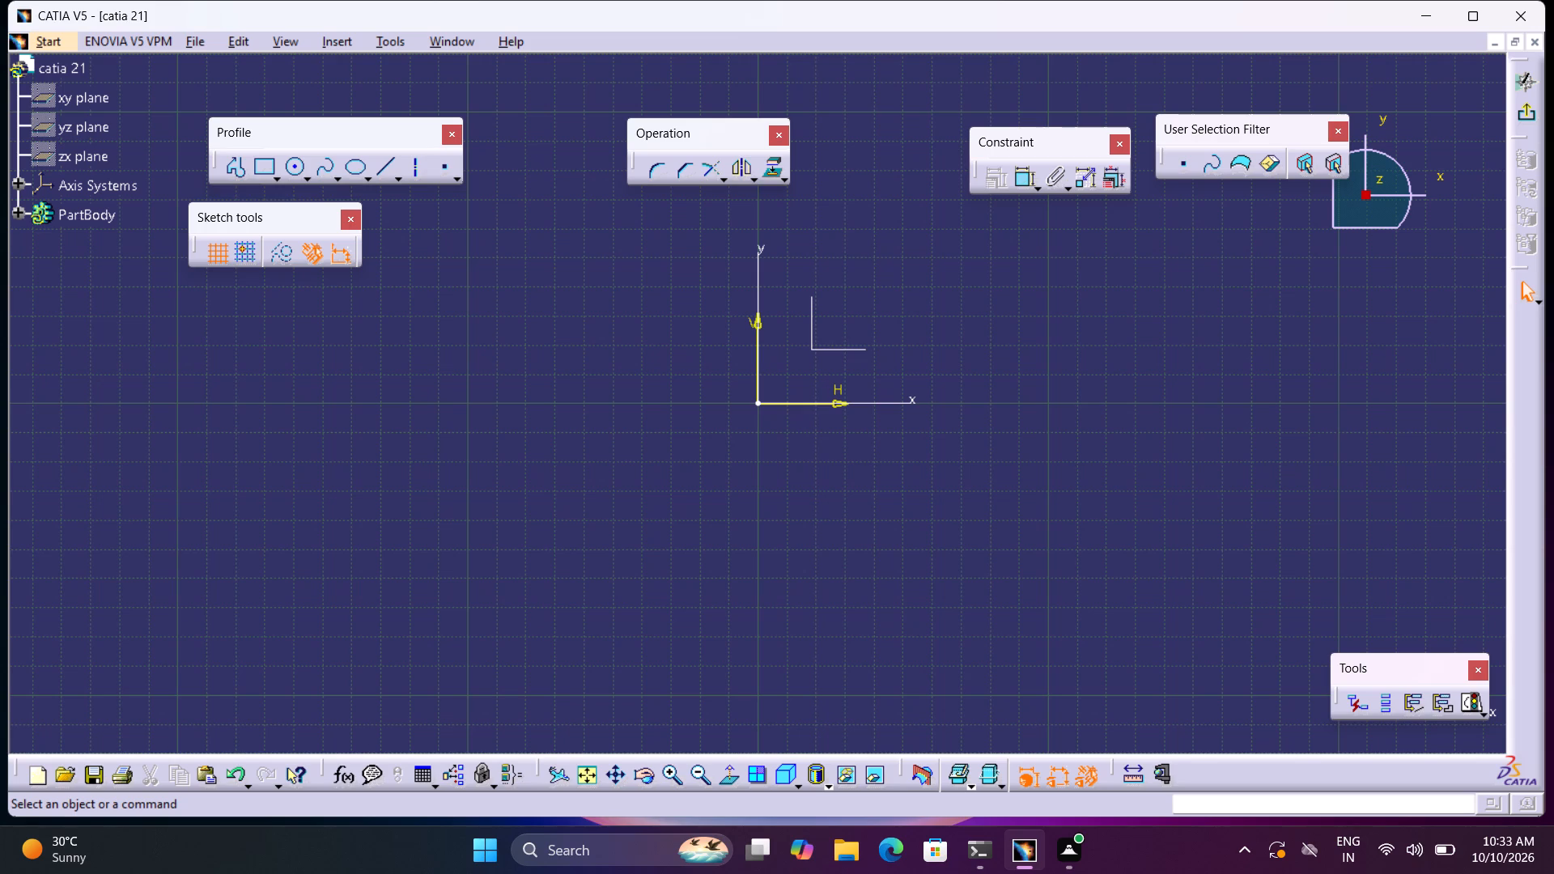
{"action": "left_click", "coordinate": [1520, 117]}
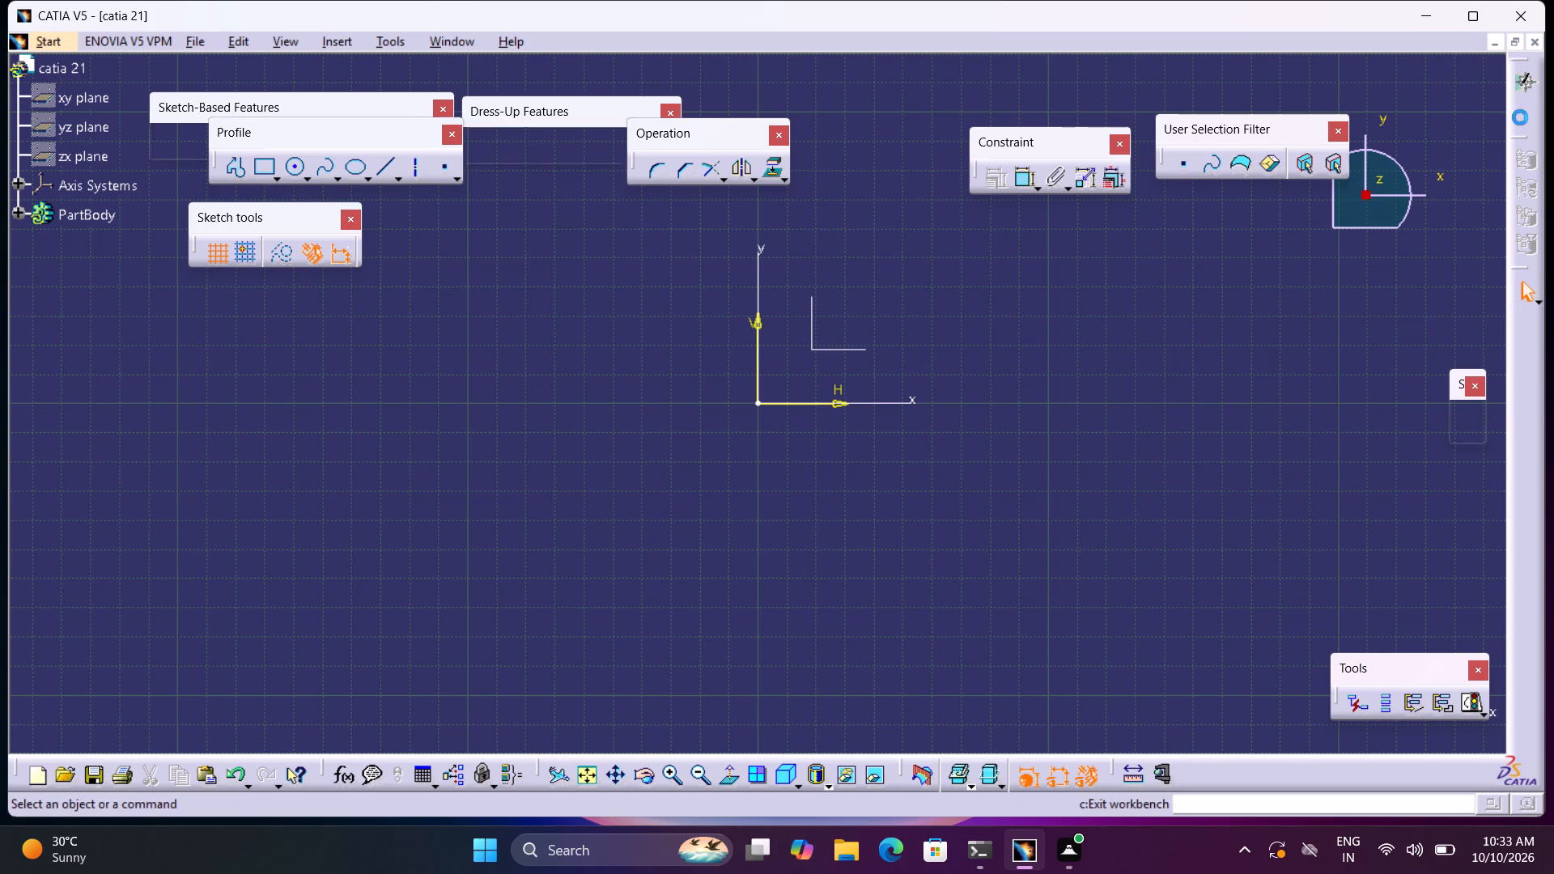
Create a positioned sketch on the XY plane with the H and V axes swapped and V reversed.
{"action": "left_click", "coordinate": [1481, 435]}
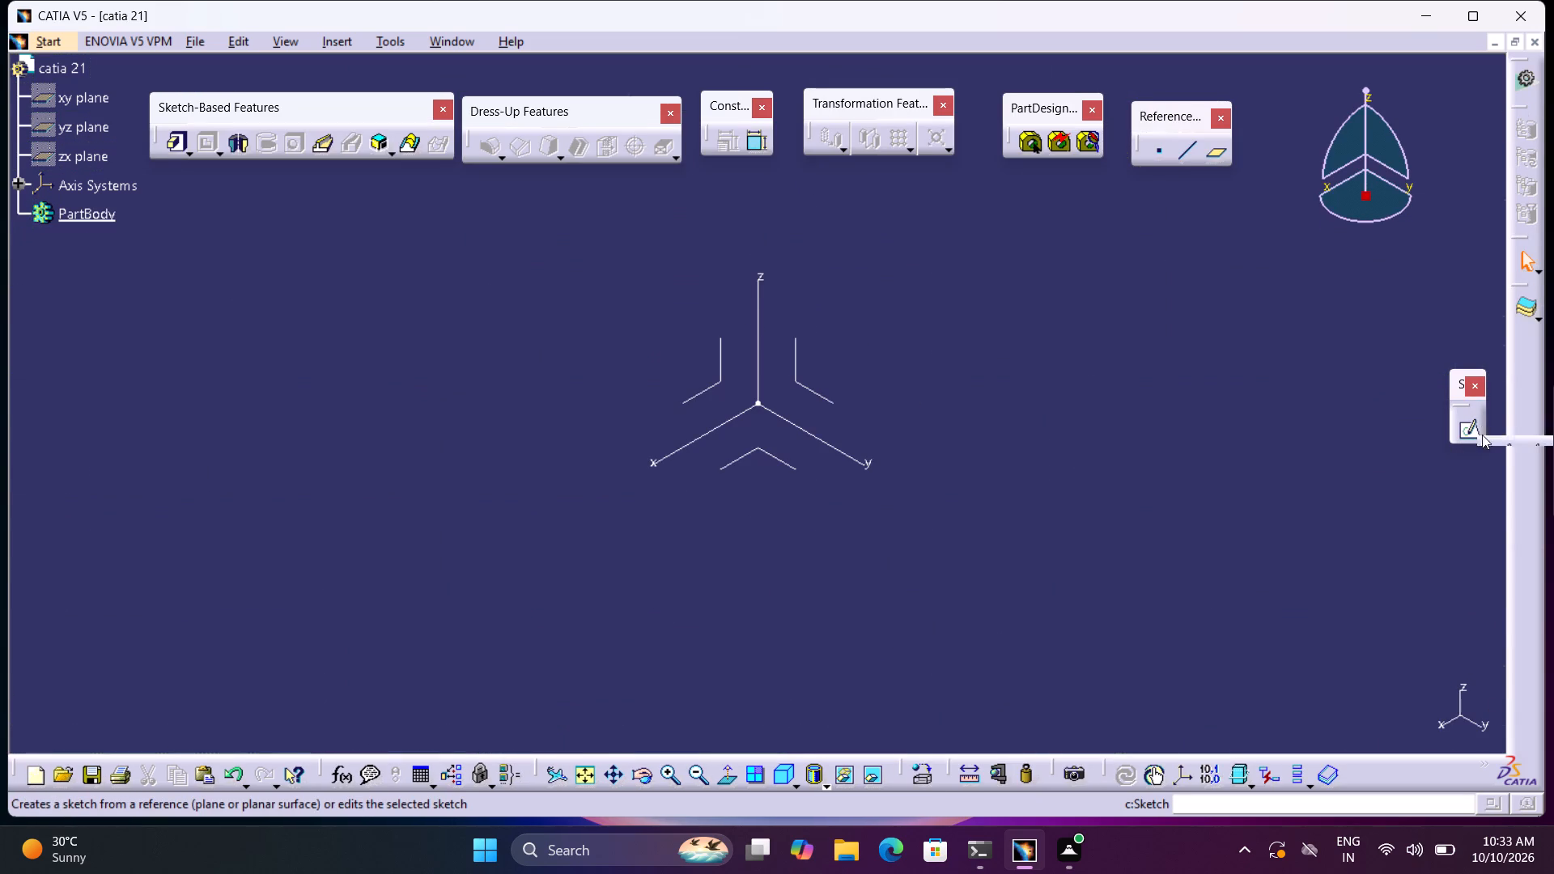
{"action": "left_click", "coordinate": [1483, 434]}
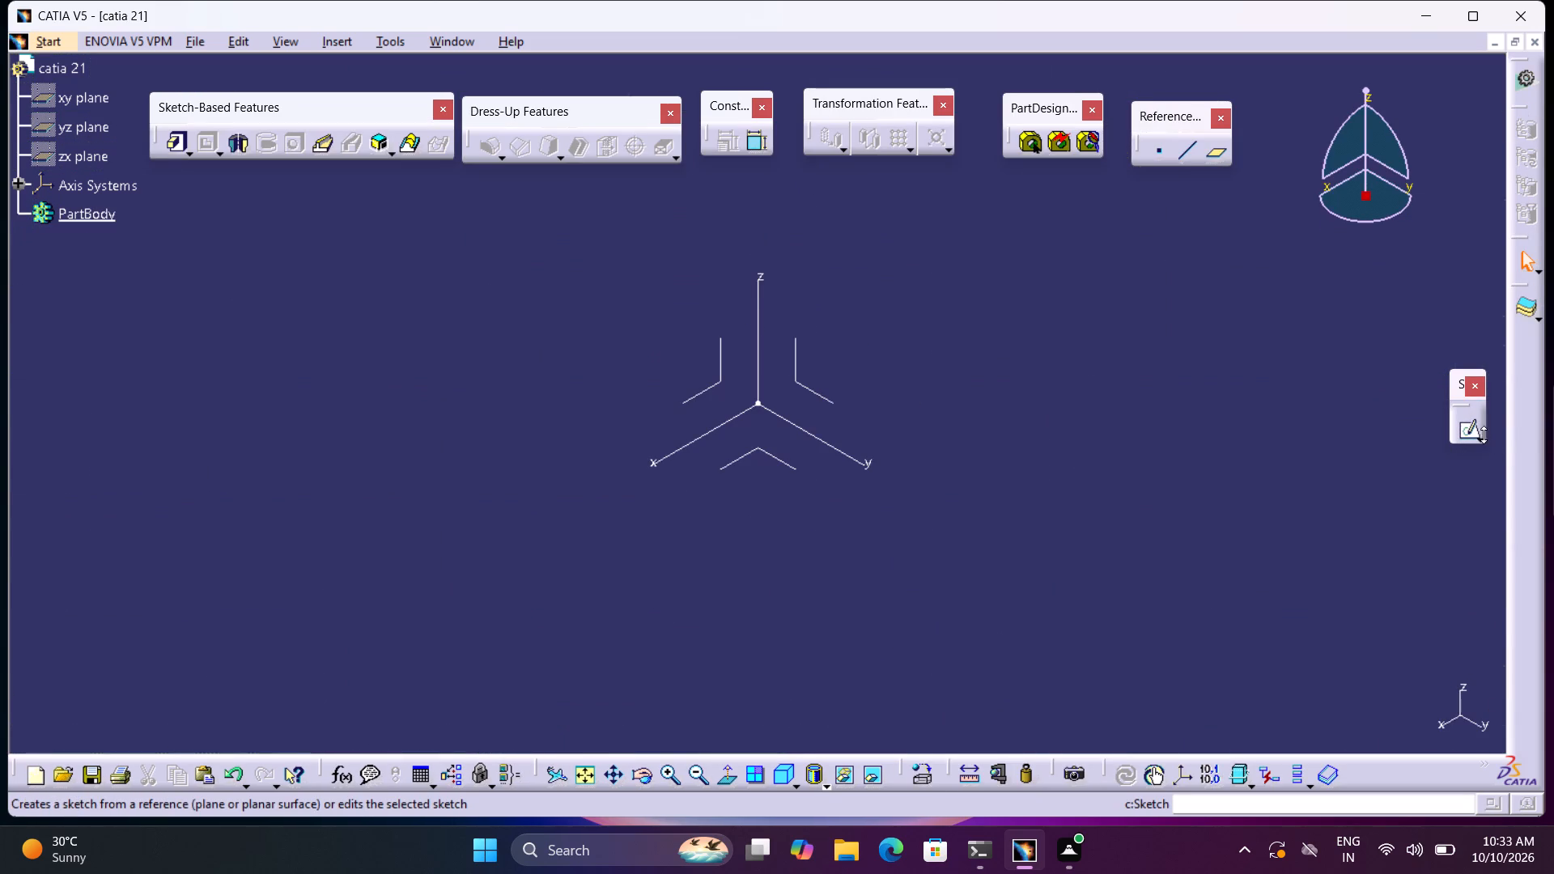
{"action": "left_click", "coordinate": [1483, 435]}
{"action": "left_click", "coordinate": [1541, 454]}
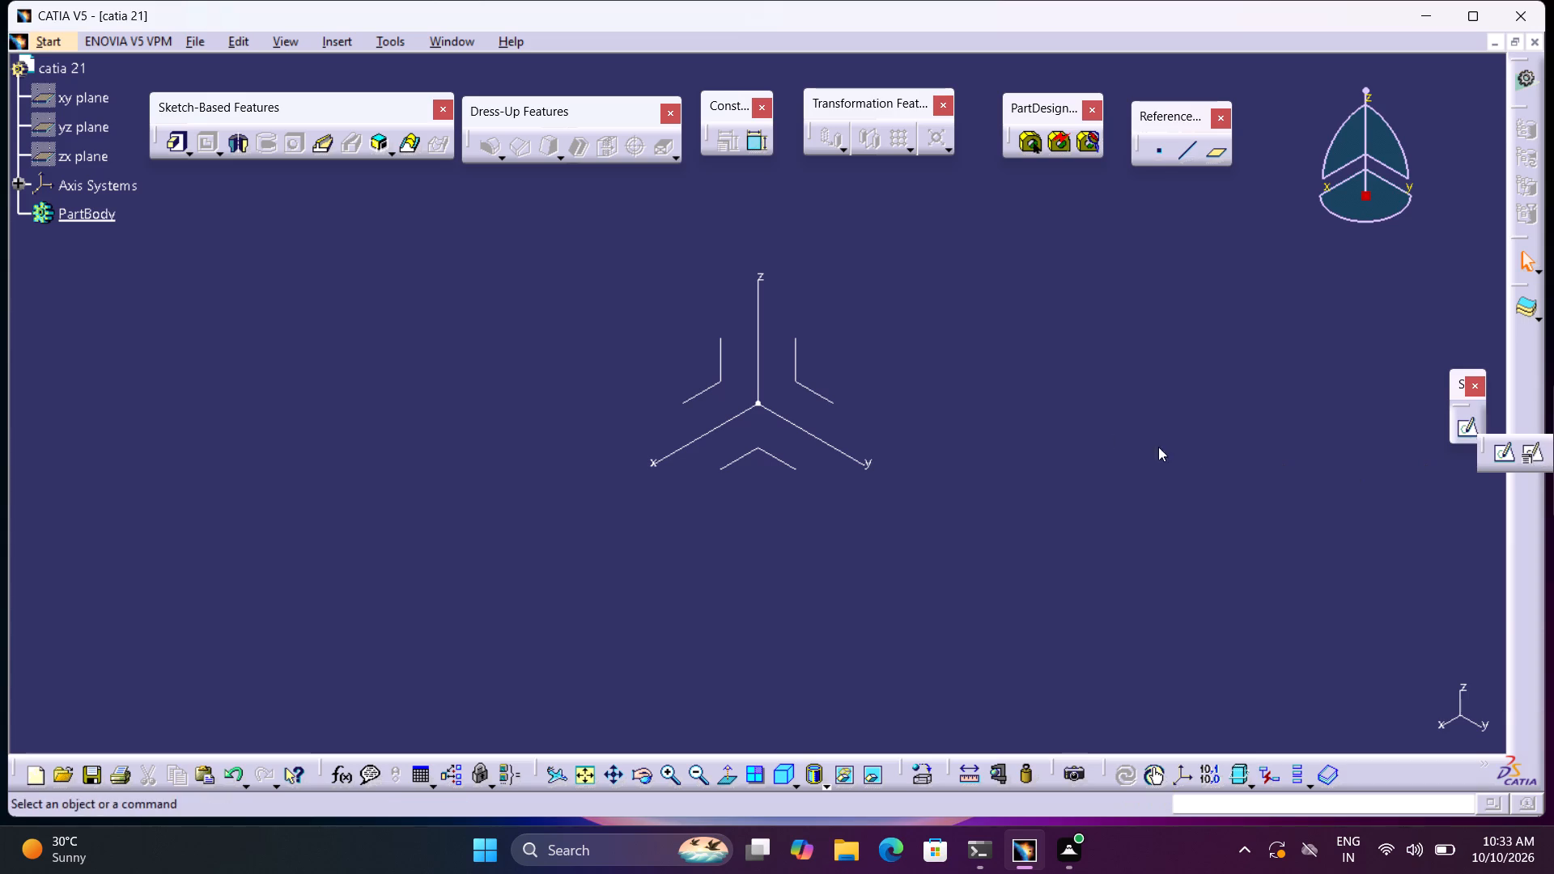
{"action": "left_click", "coordinate": [744, 452]}
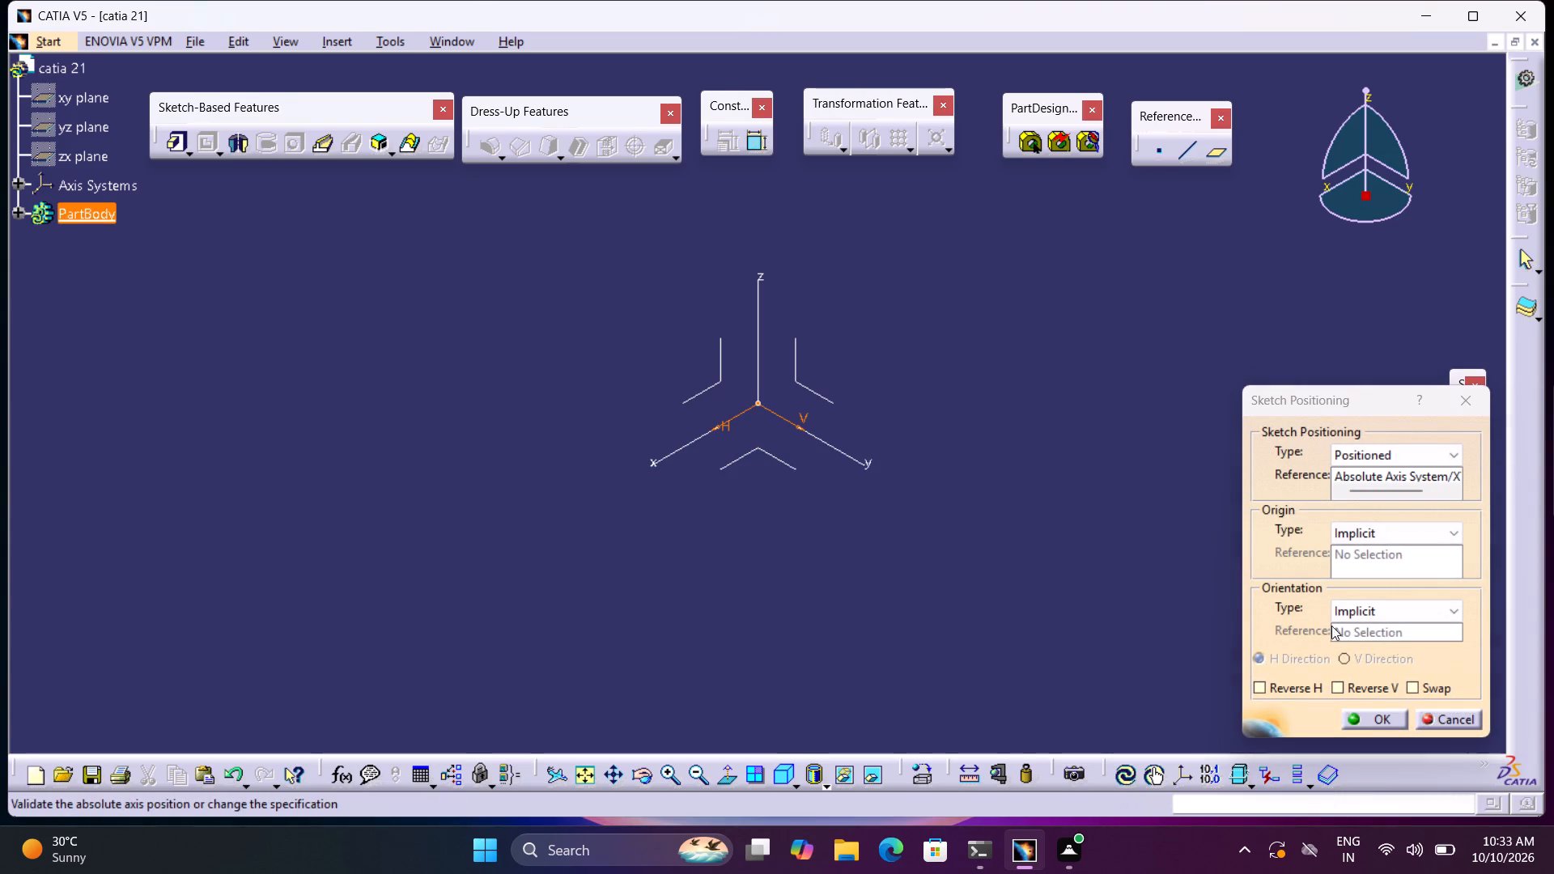
{"action": "left_click", "coordinate": [1420, 689]}
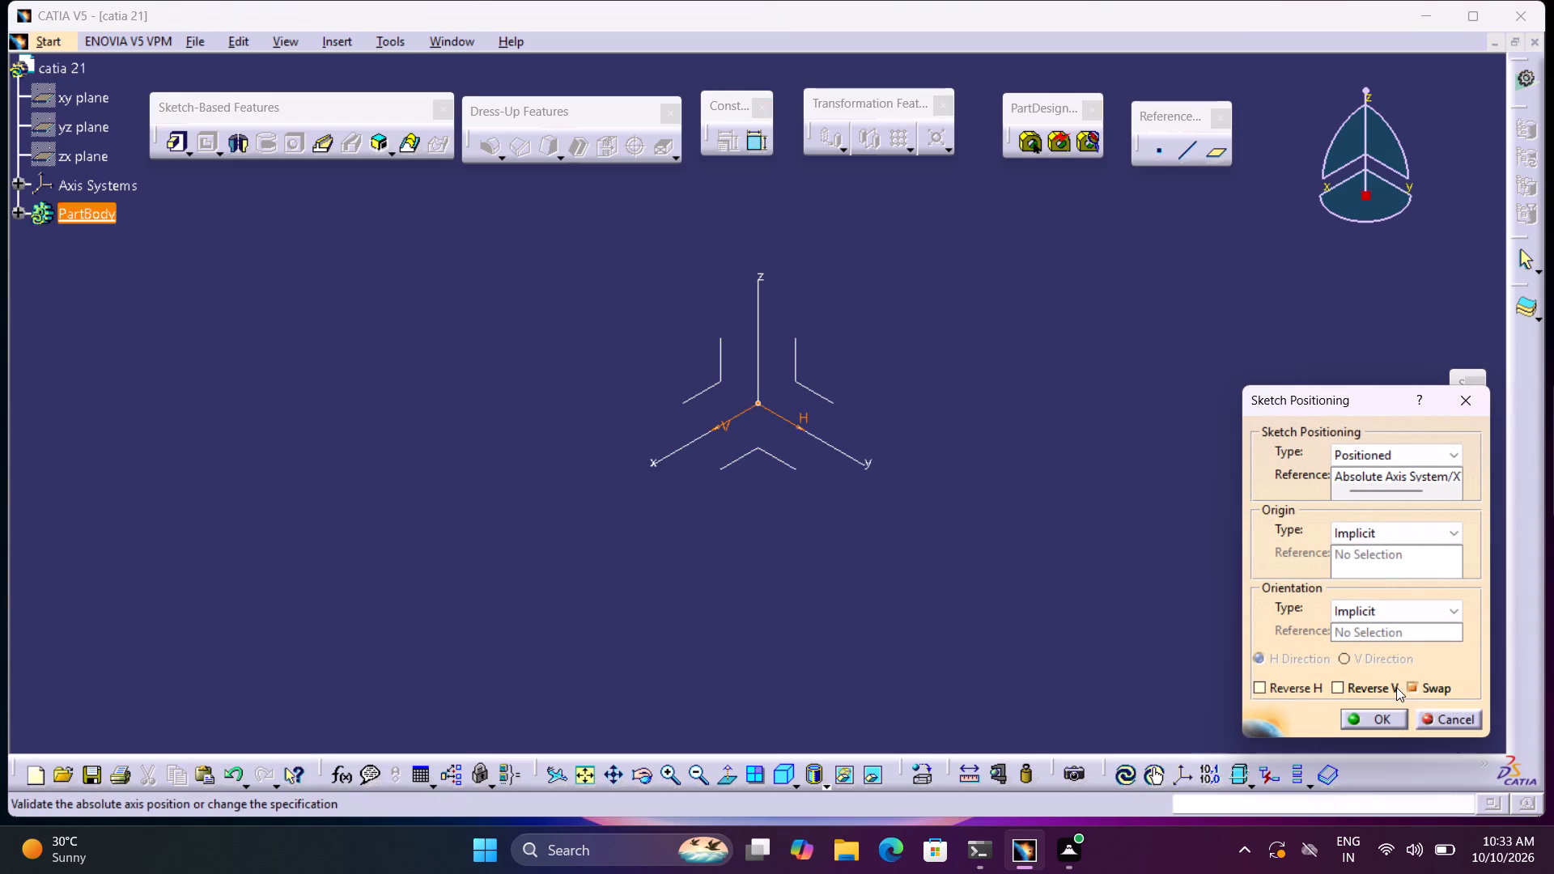
{"action": "left_click", "coordinate": [1396, 687]}
{"action": "left_click", "coordinate": [1388, 723]}
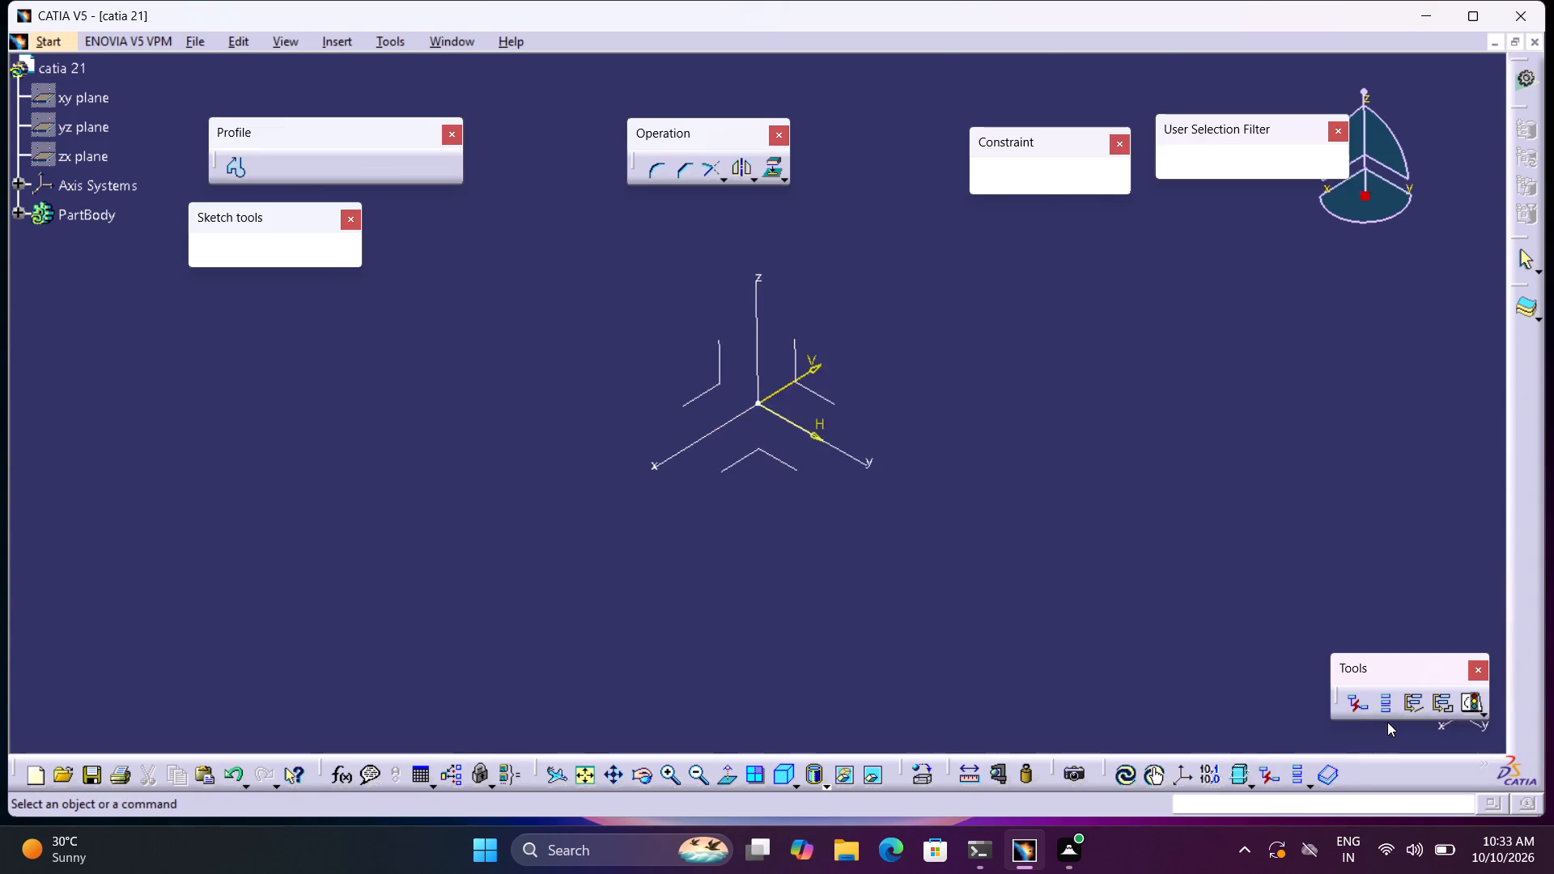
Sketch a closed profile from the origin, about 102 mm wide and 62 mm high, with a triangular notch about 17 mm deep in the bottom edge.
{"action": "scroll", "coordinate": [885, 512], "scroll_direction": "down", "scroll_amount": 1}
{"action": "middle_click_drag", "start_coordinate": [794, 524], "coordinate": [638, 514]}
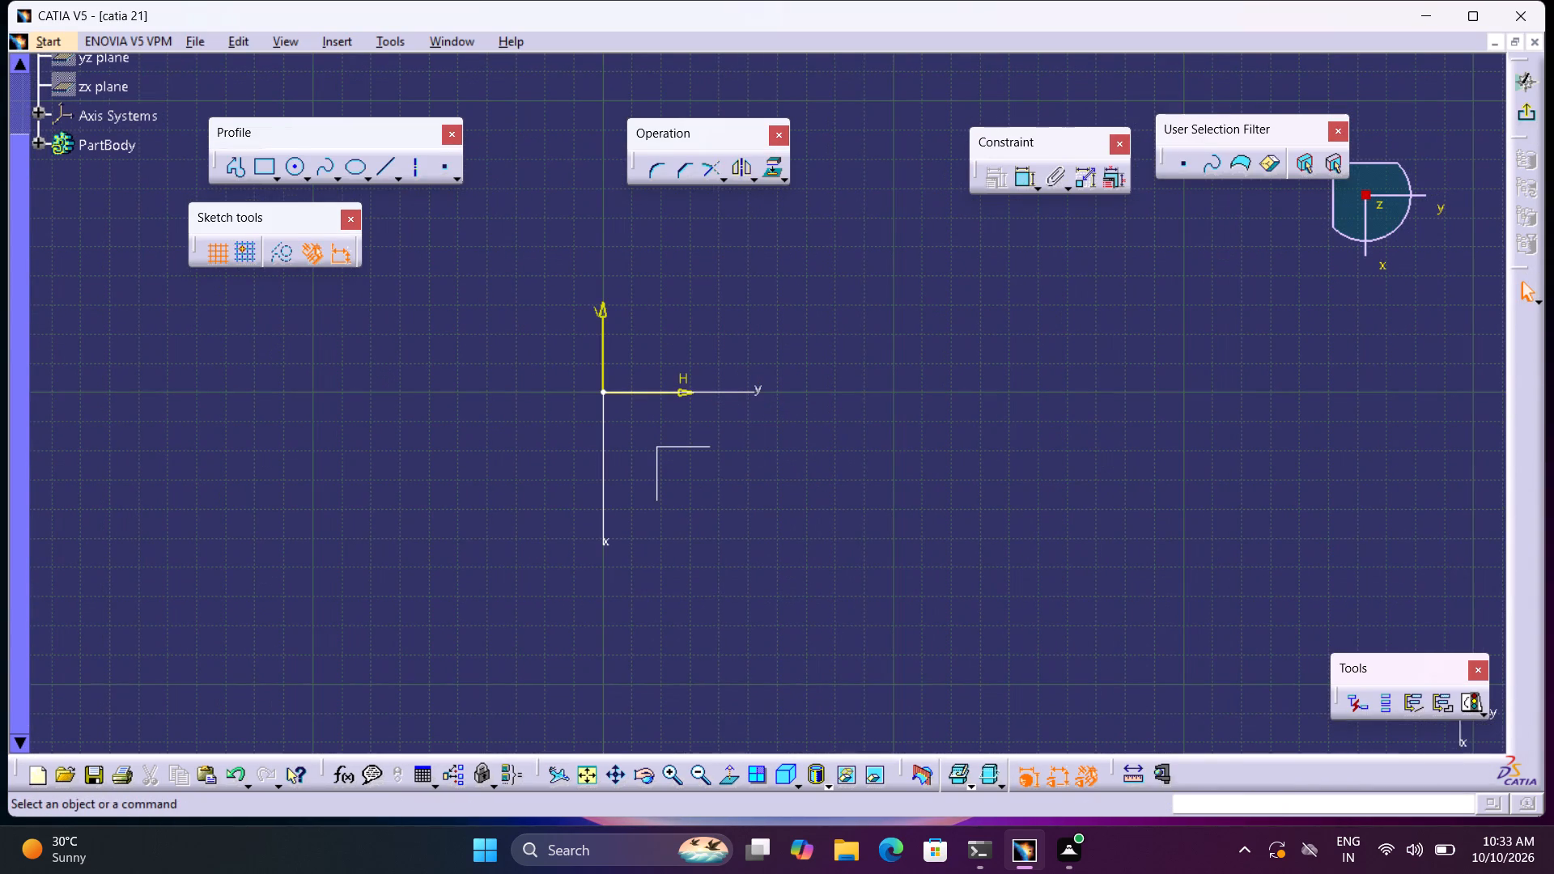
{"action": "left_click", "coordinate": [231, 163]}
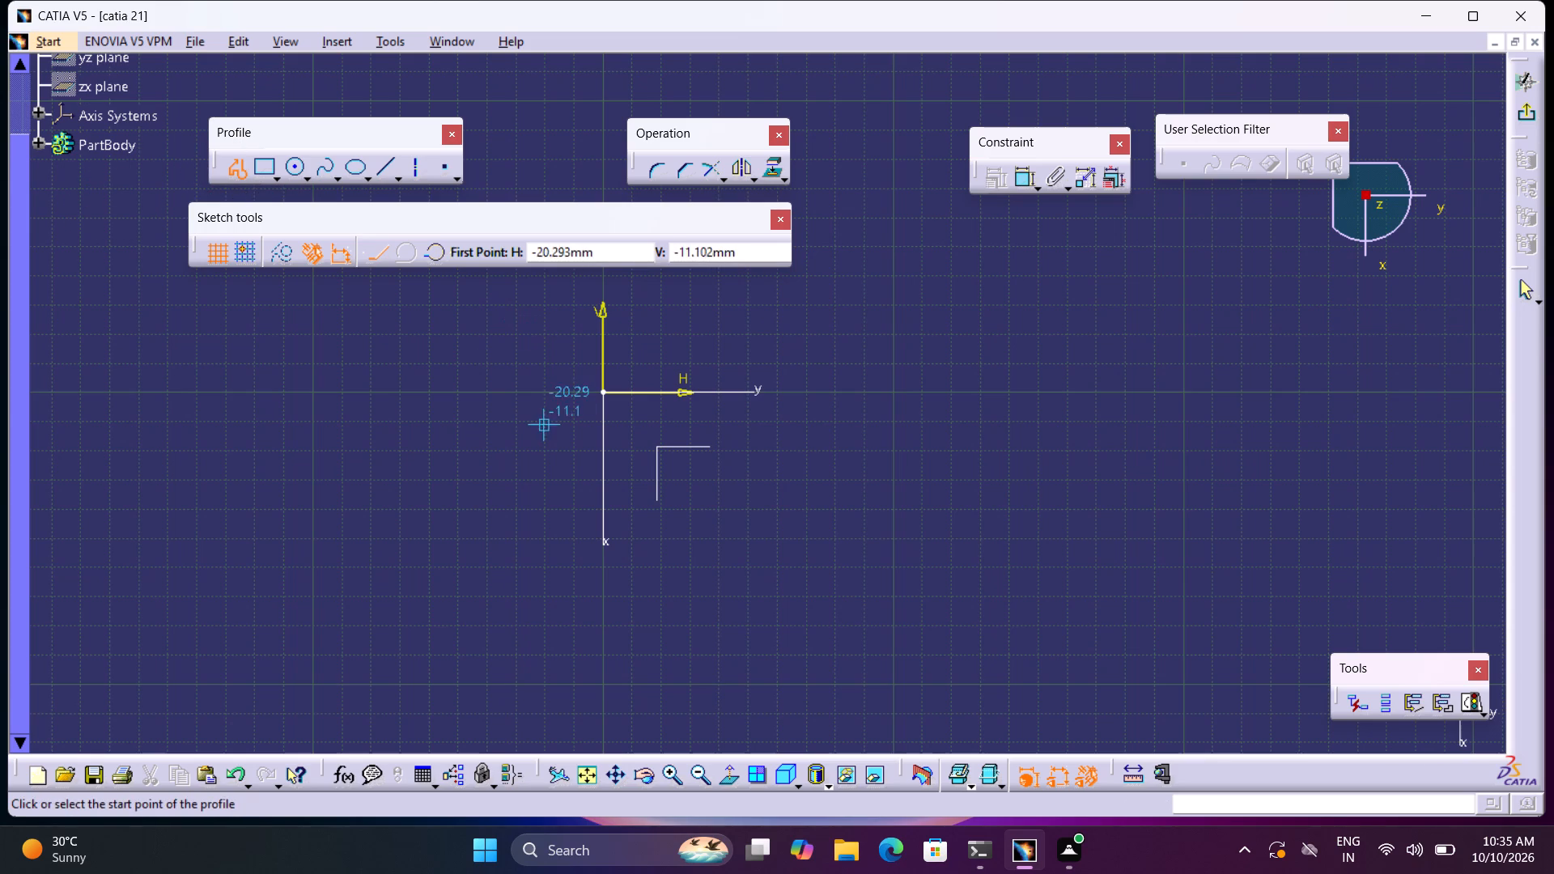
{"action": "left_click", "coordinate": [605, 389]}
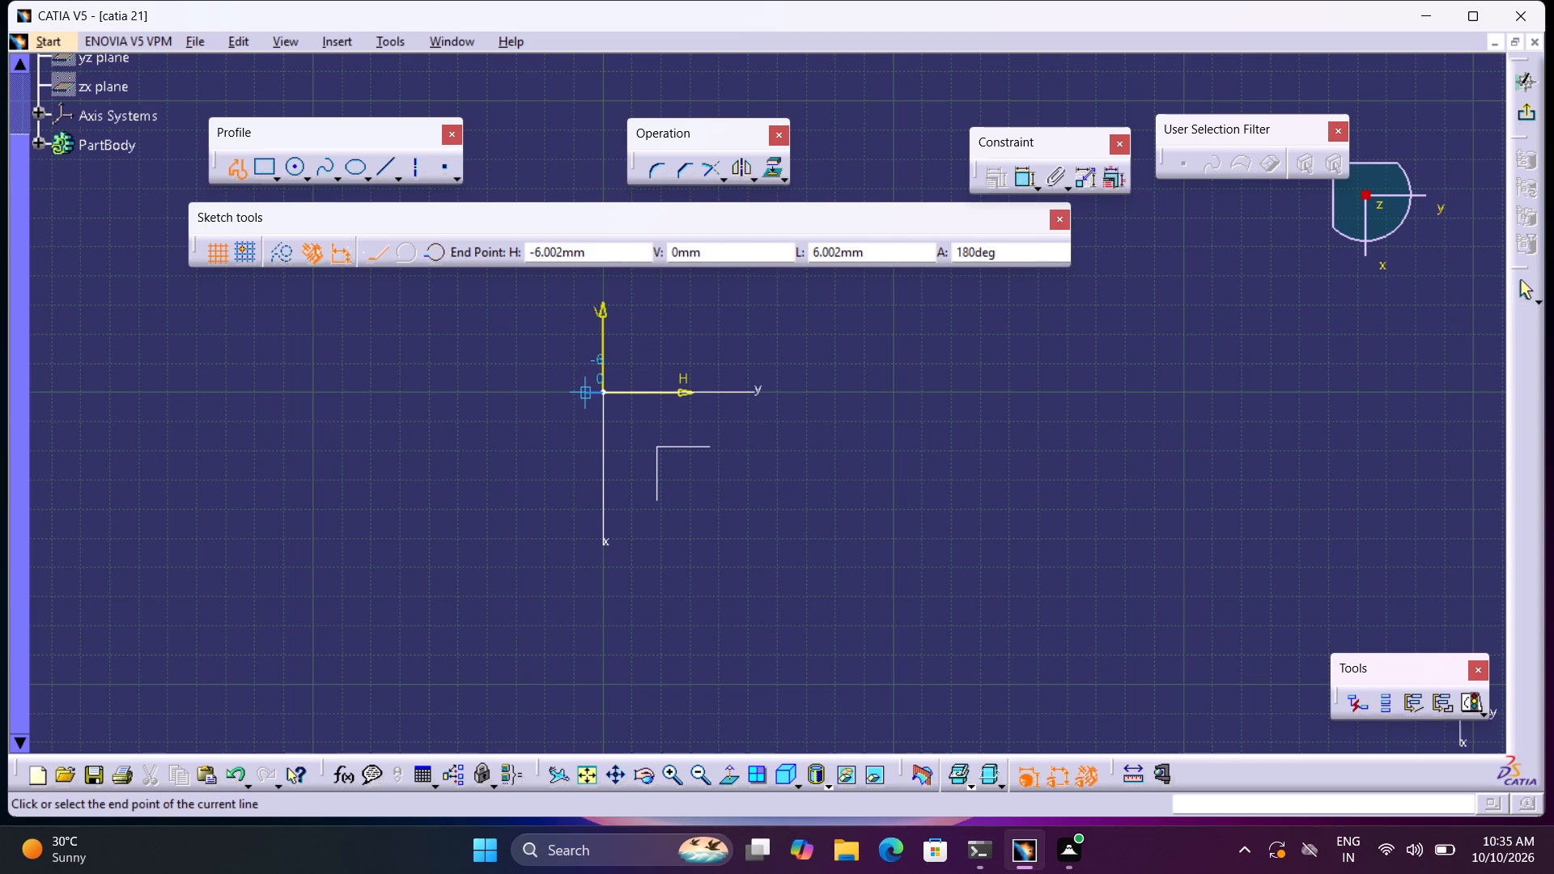
{"action": "left_click", "coordinate": [605, 575]}
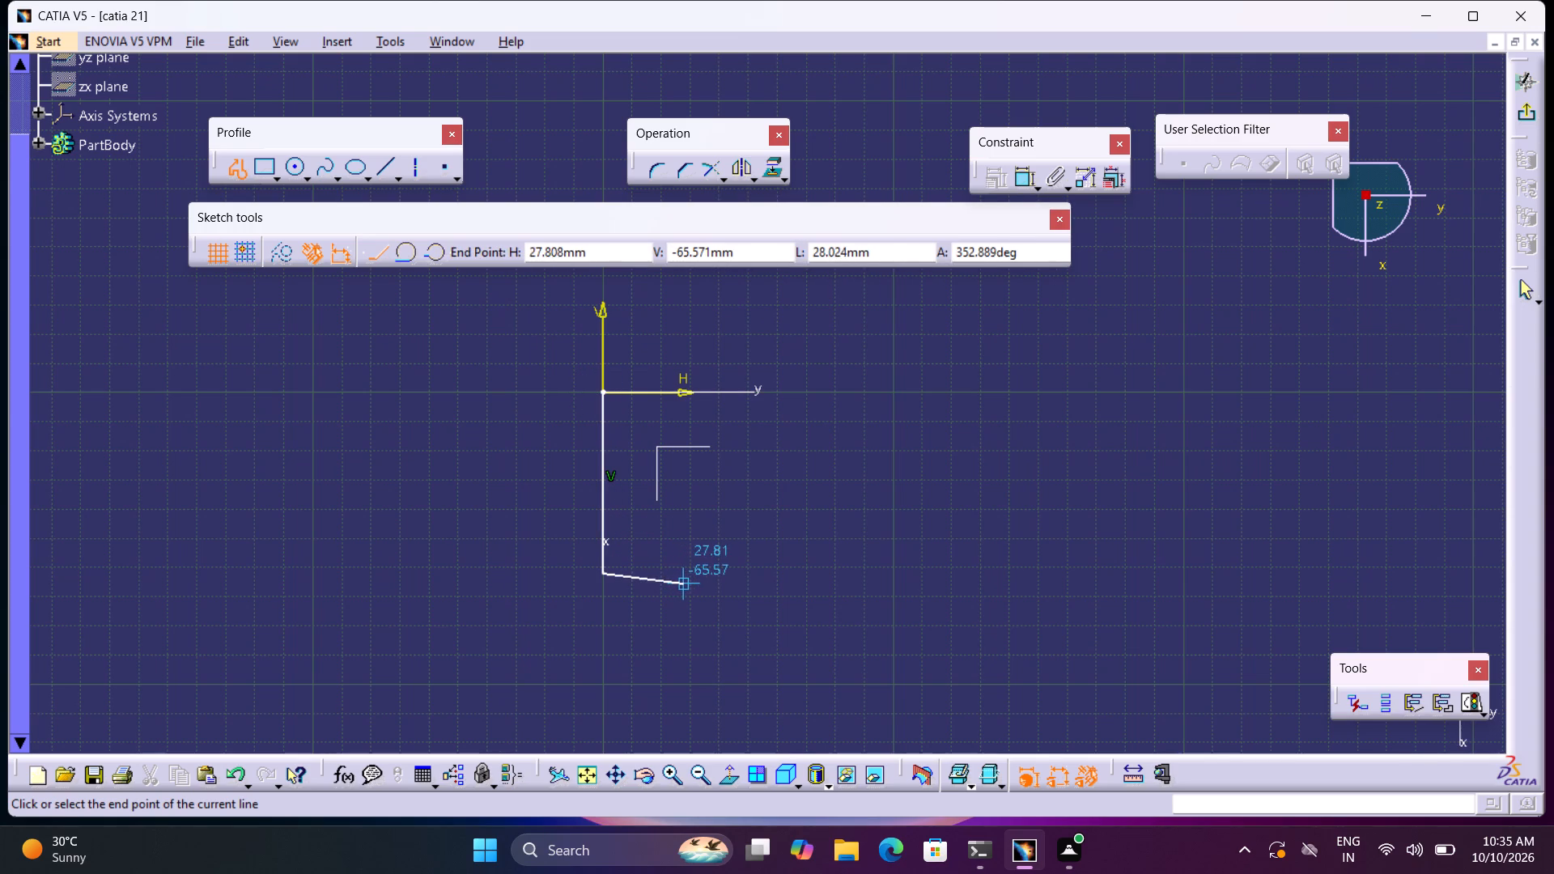
{"action": "left_click", "coordinate": [690, 568]}
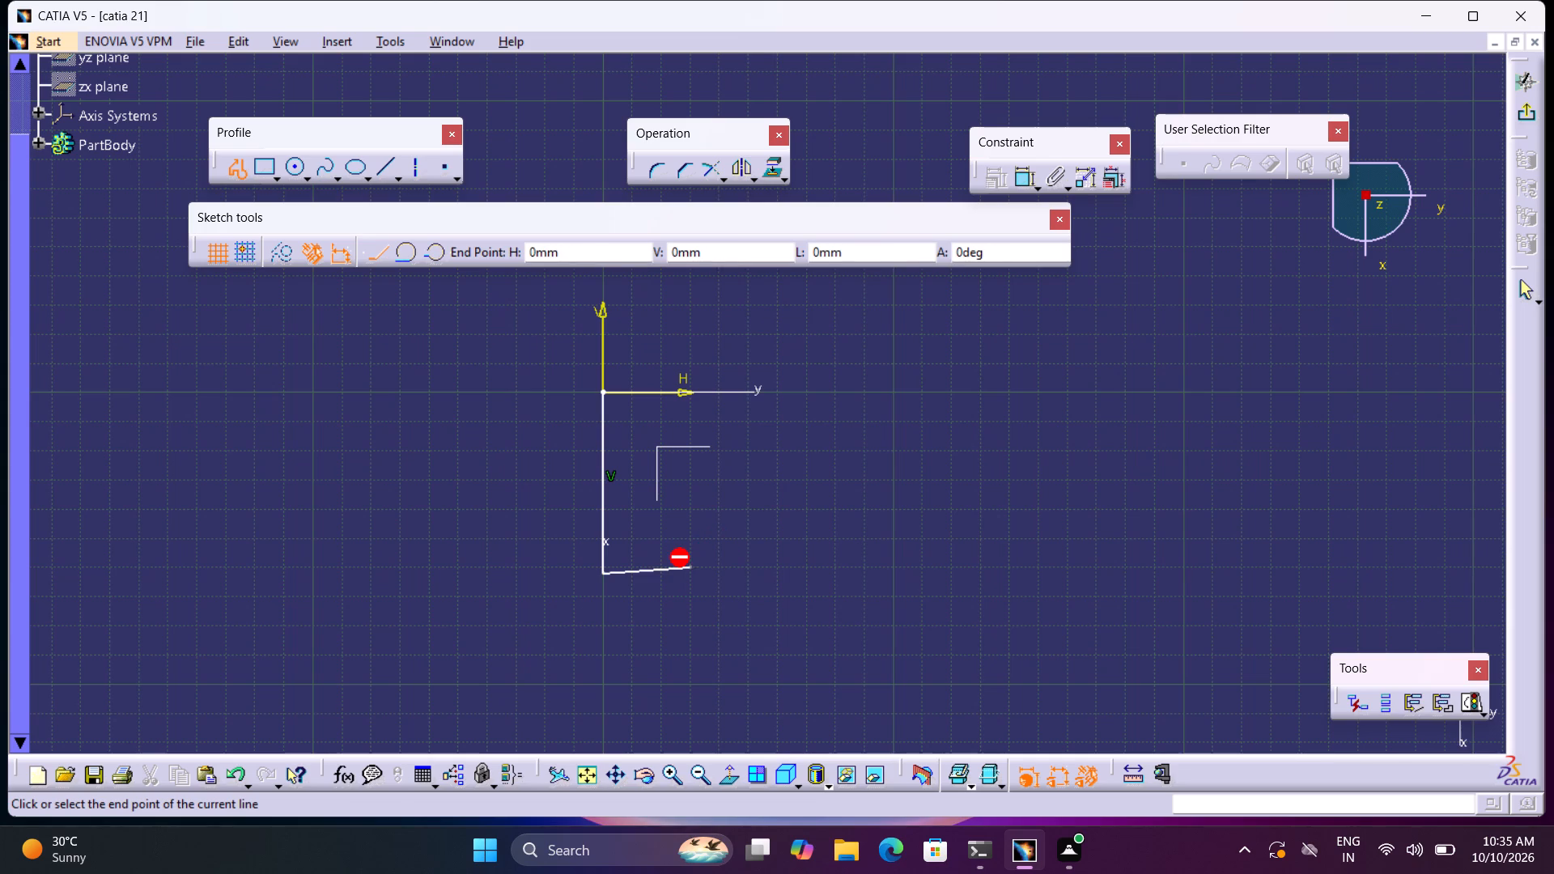
{"action": "key", "text": "ctrl+z"}
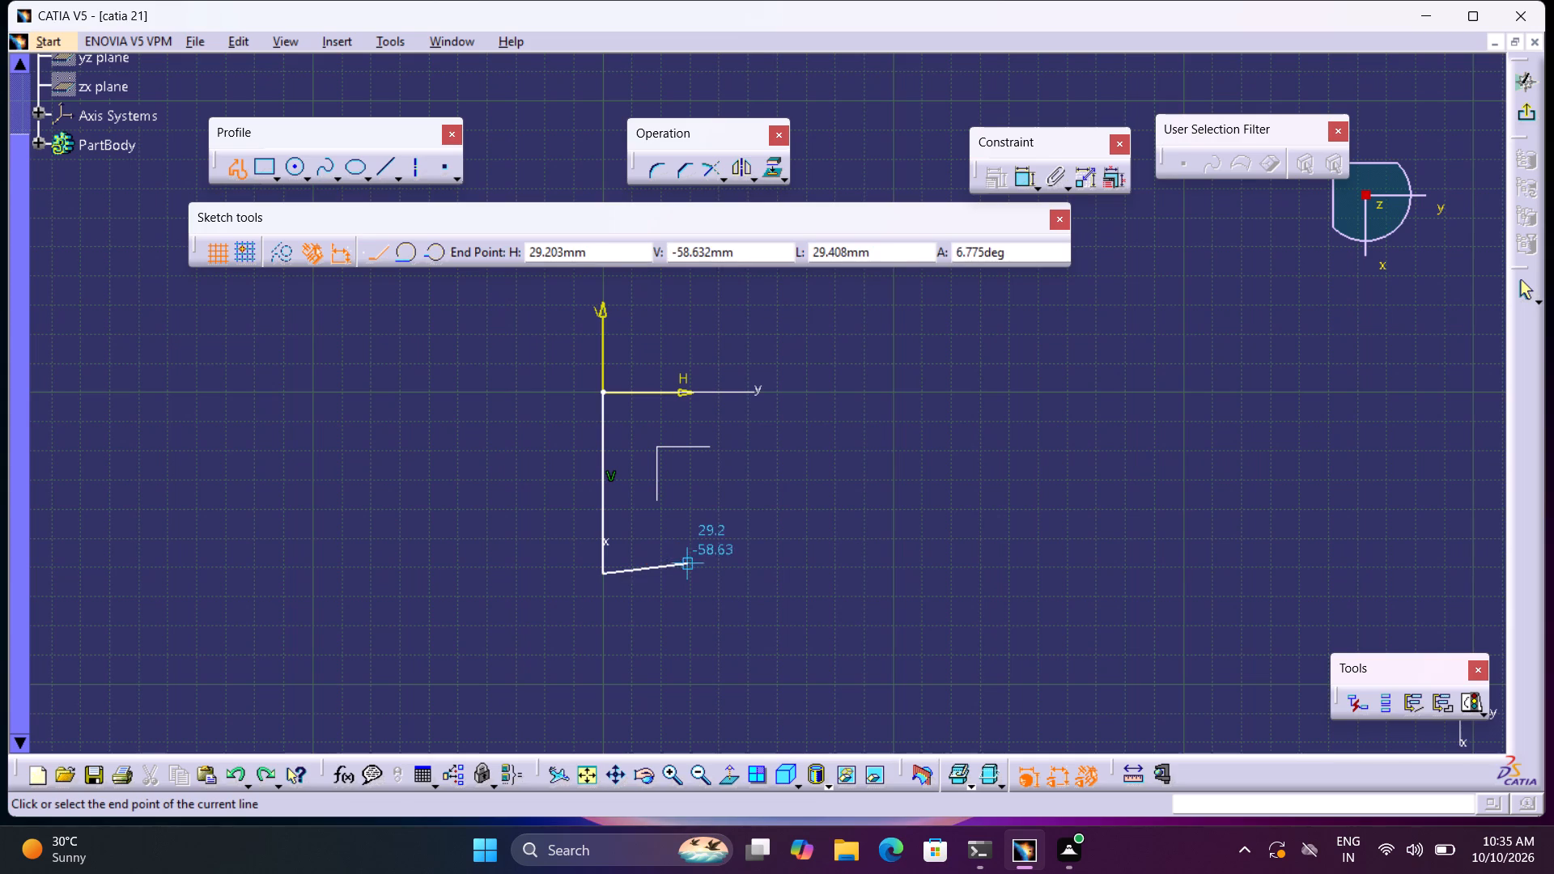
{"action": "left_click", "coordinate": [688, 575]}
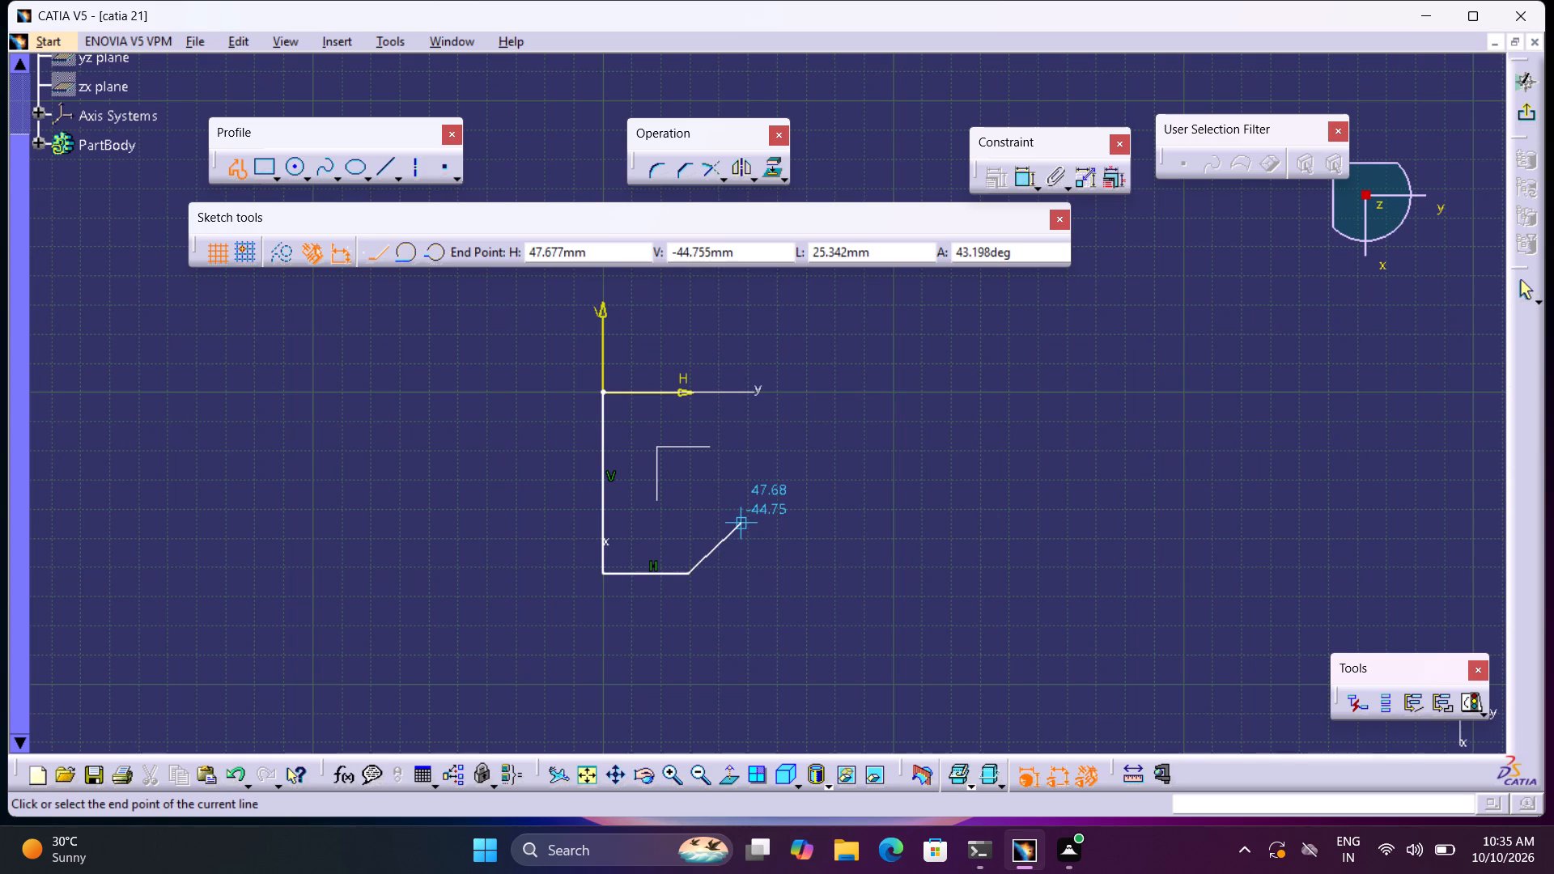
{"action": "left_click", "coordinate": [741, 521]}
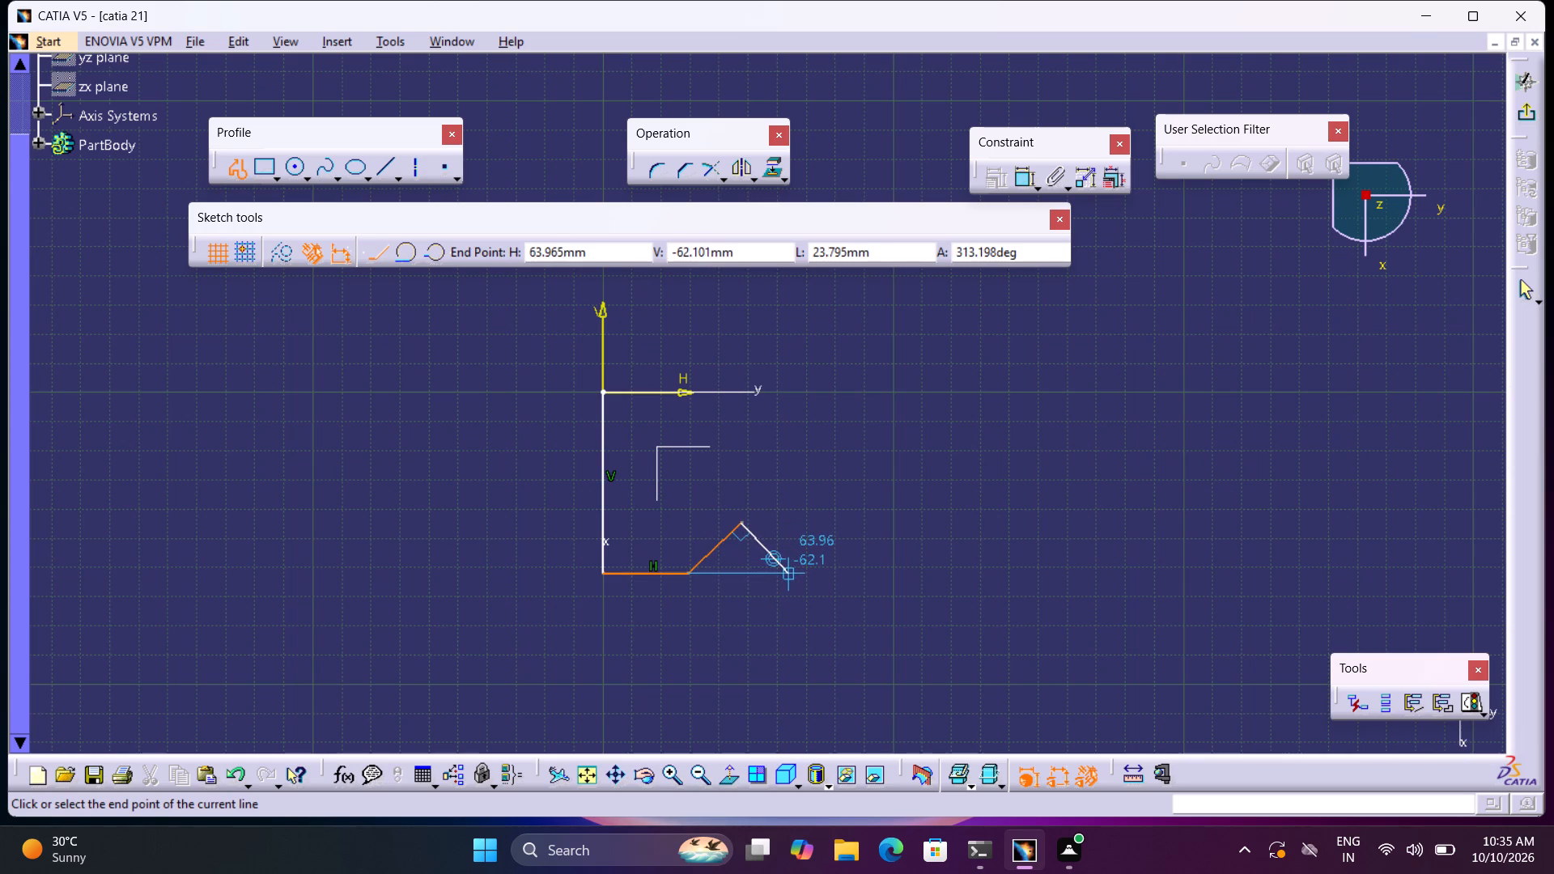
{"action": "left_click", "coordinate": [792, 573]}
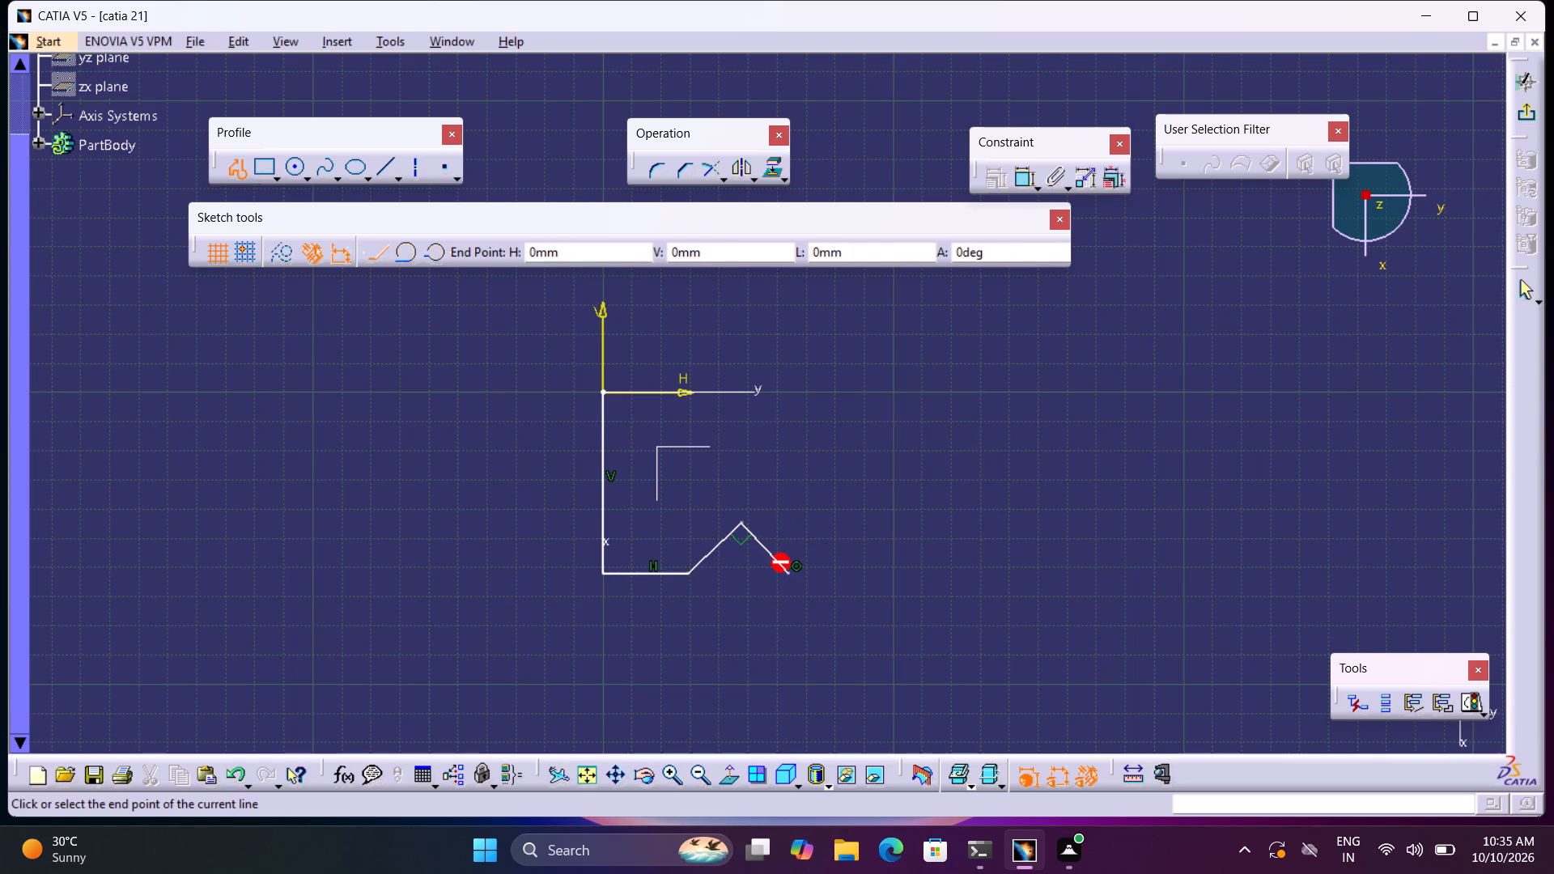
{"action": "left_click", "coordinate": [897, 569]}
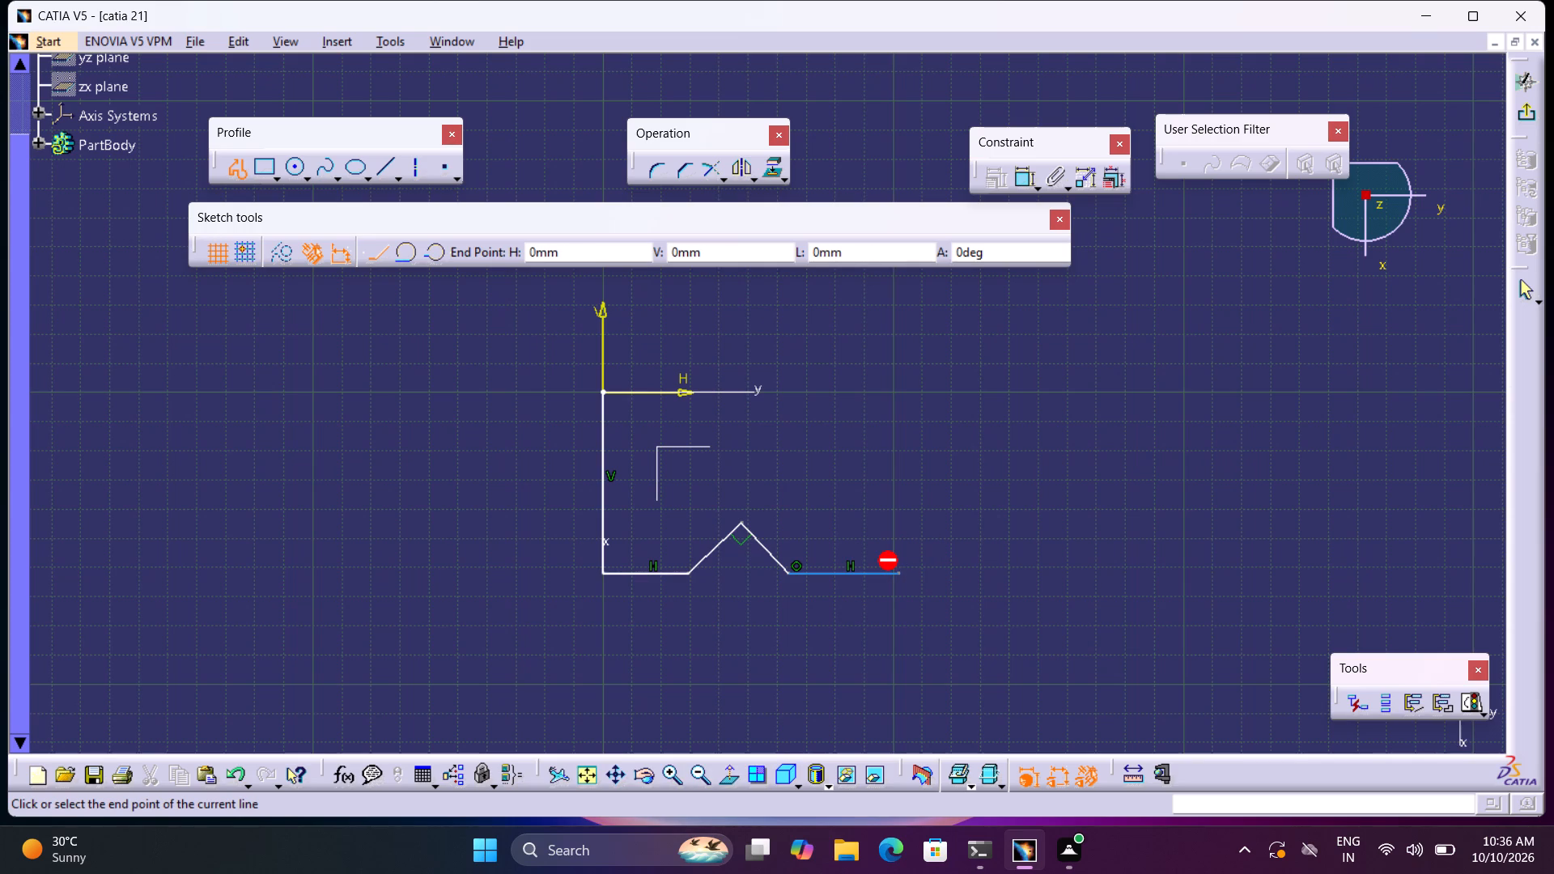
{"action": "left_click", "coordinate": [895, 392]}
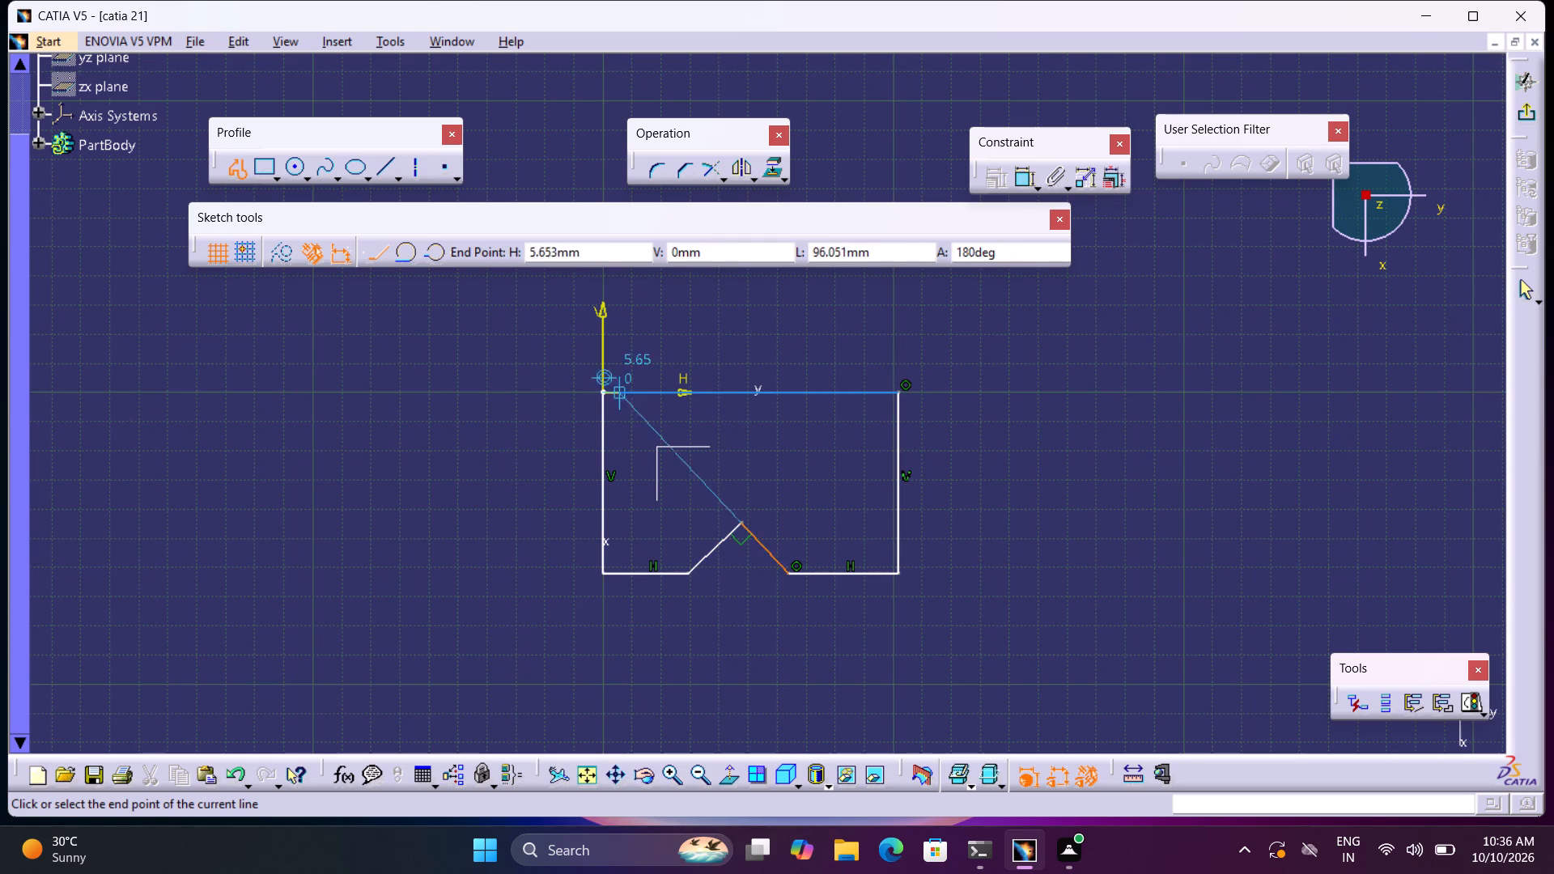
{"action": "left_click", "coordinate": [603, 387]}
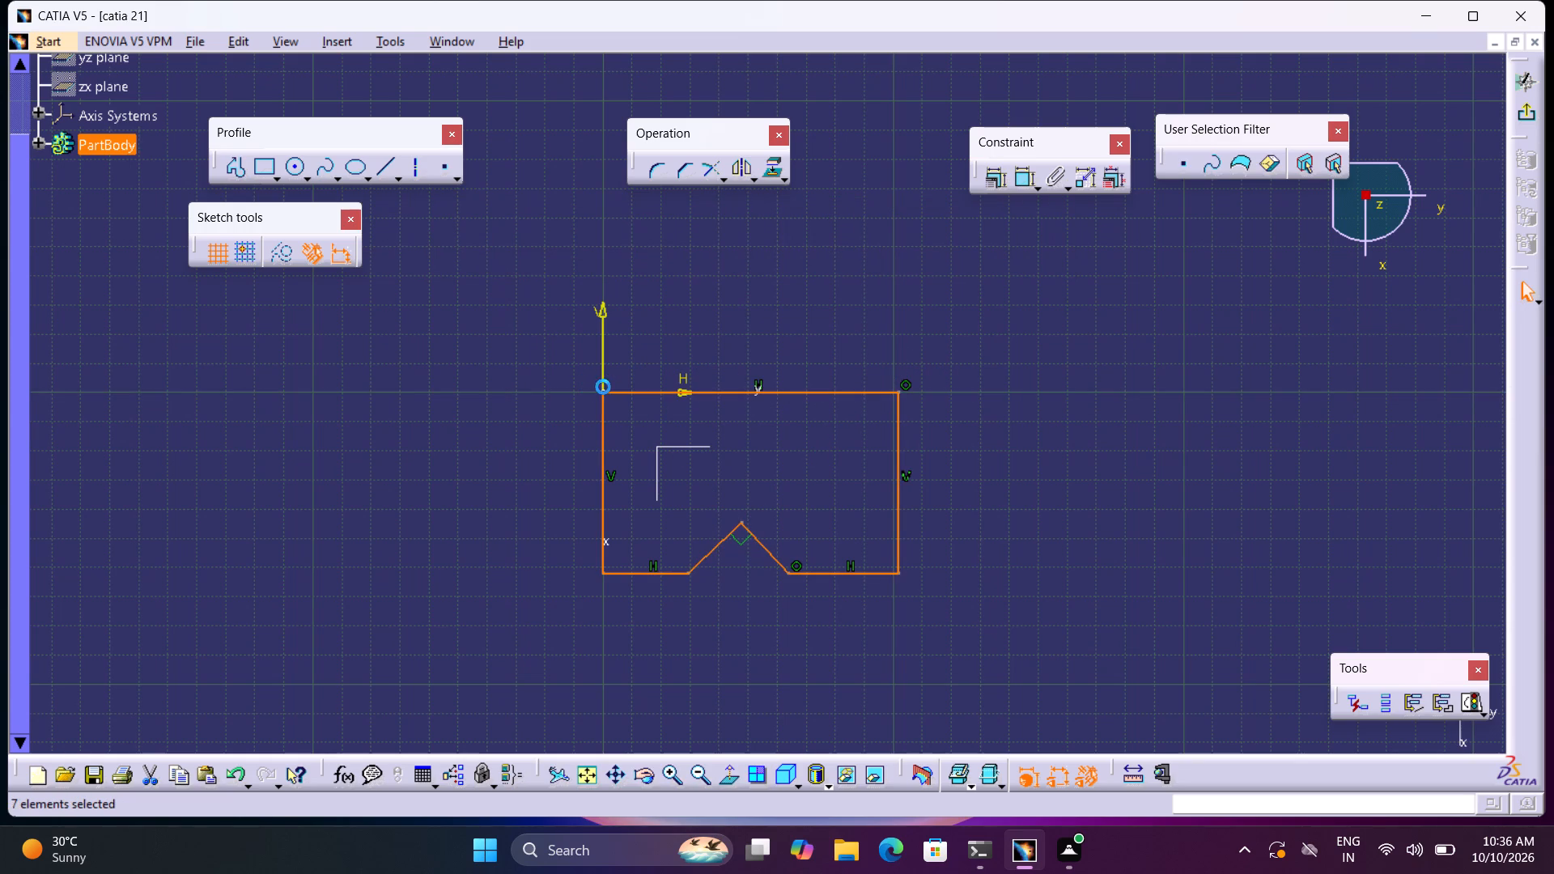
Dimension the profile's left vertical edge and set its length to 100 mm.
{"action": "double_click", "coordinate": [1021, 186]}
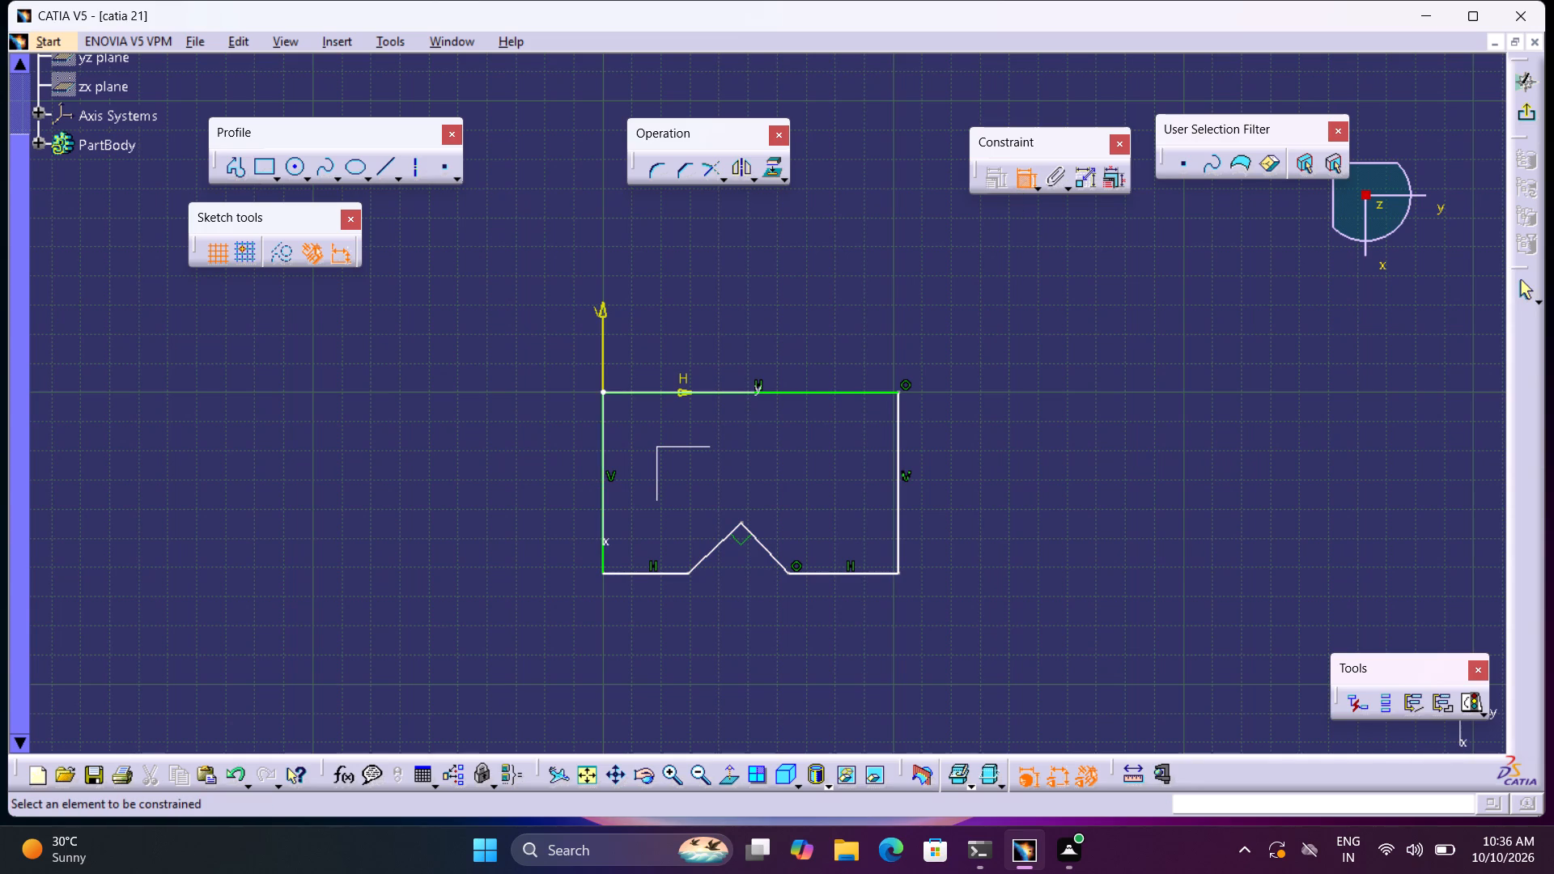
{"action": "left_click", "coordinate": [602, 557]}
{"action": "left_click", "coordinate": [532, 535]}
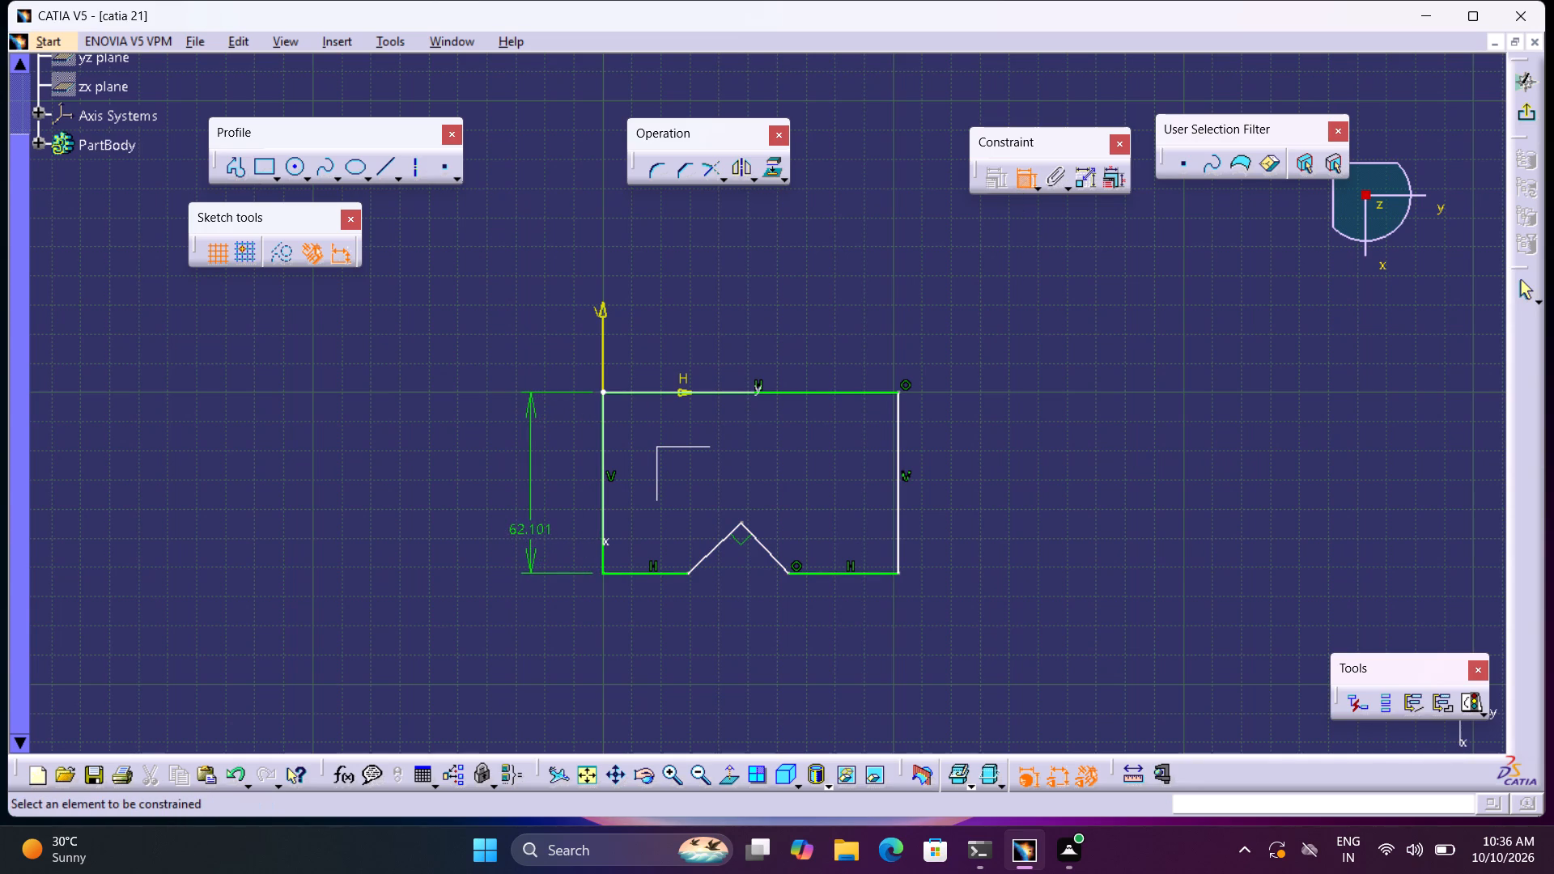
{"action": "double_click", "coordinate": [532, 531]}
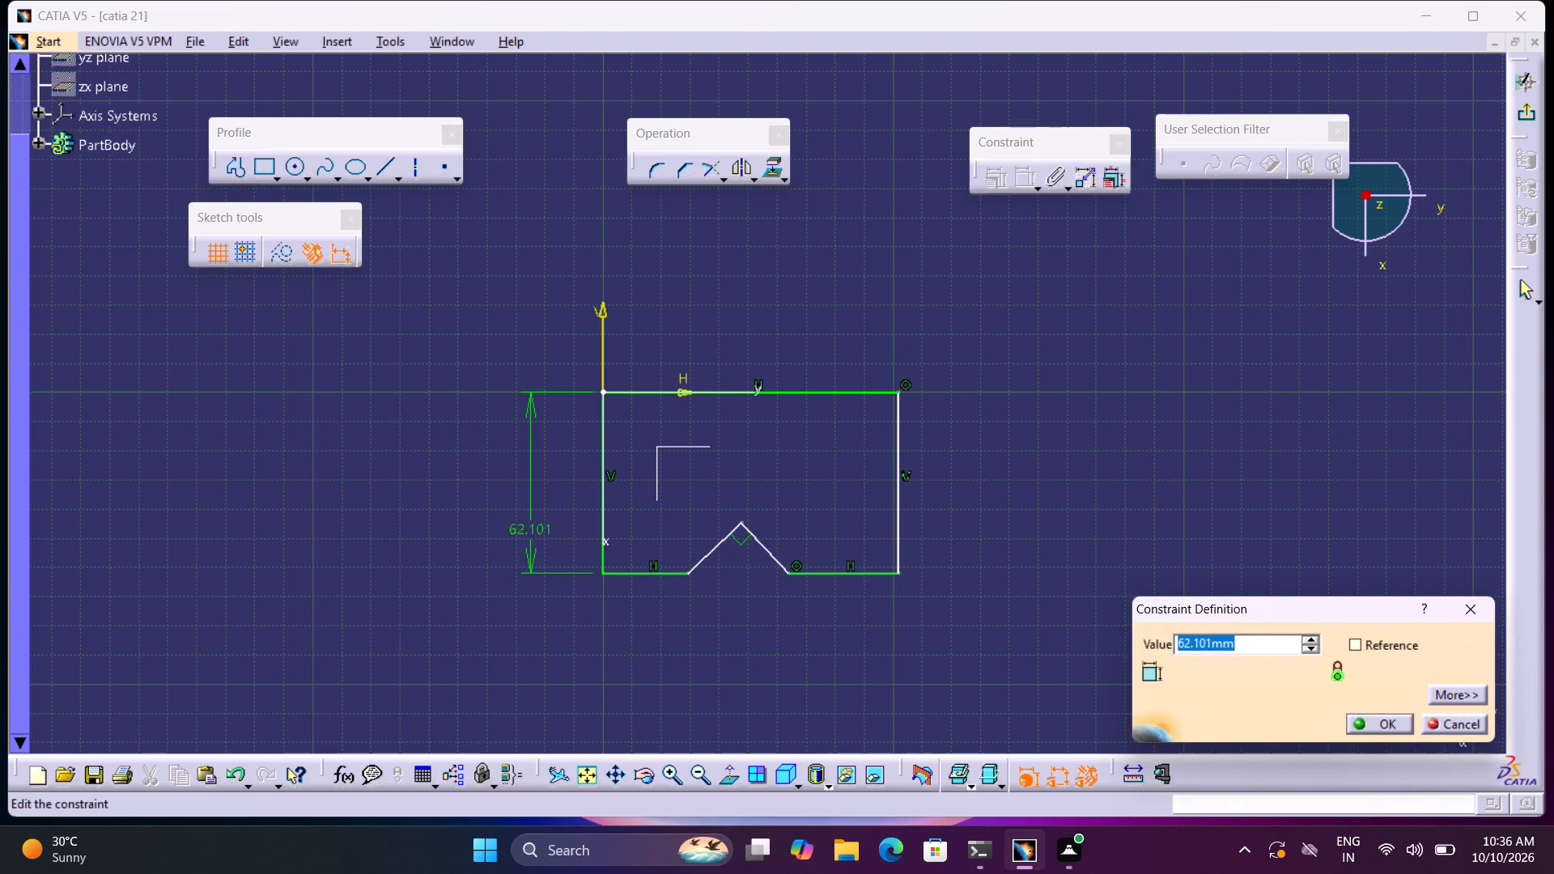
{"action": "key", "text": "1"}
{"action": "key", "text": "F10"}
{"action": "key", "text": "F10"}
{"action": "type", "text": "00"}
{"action": "key", "text": "Return"}
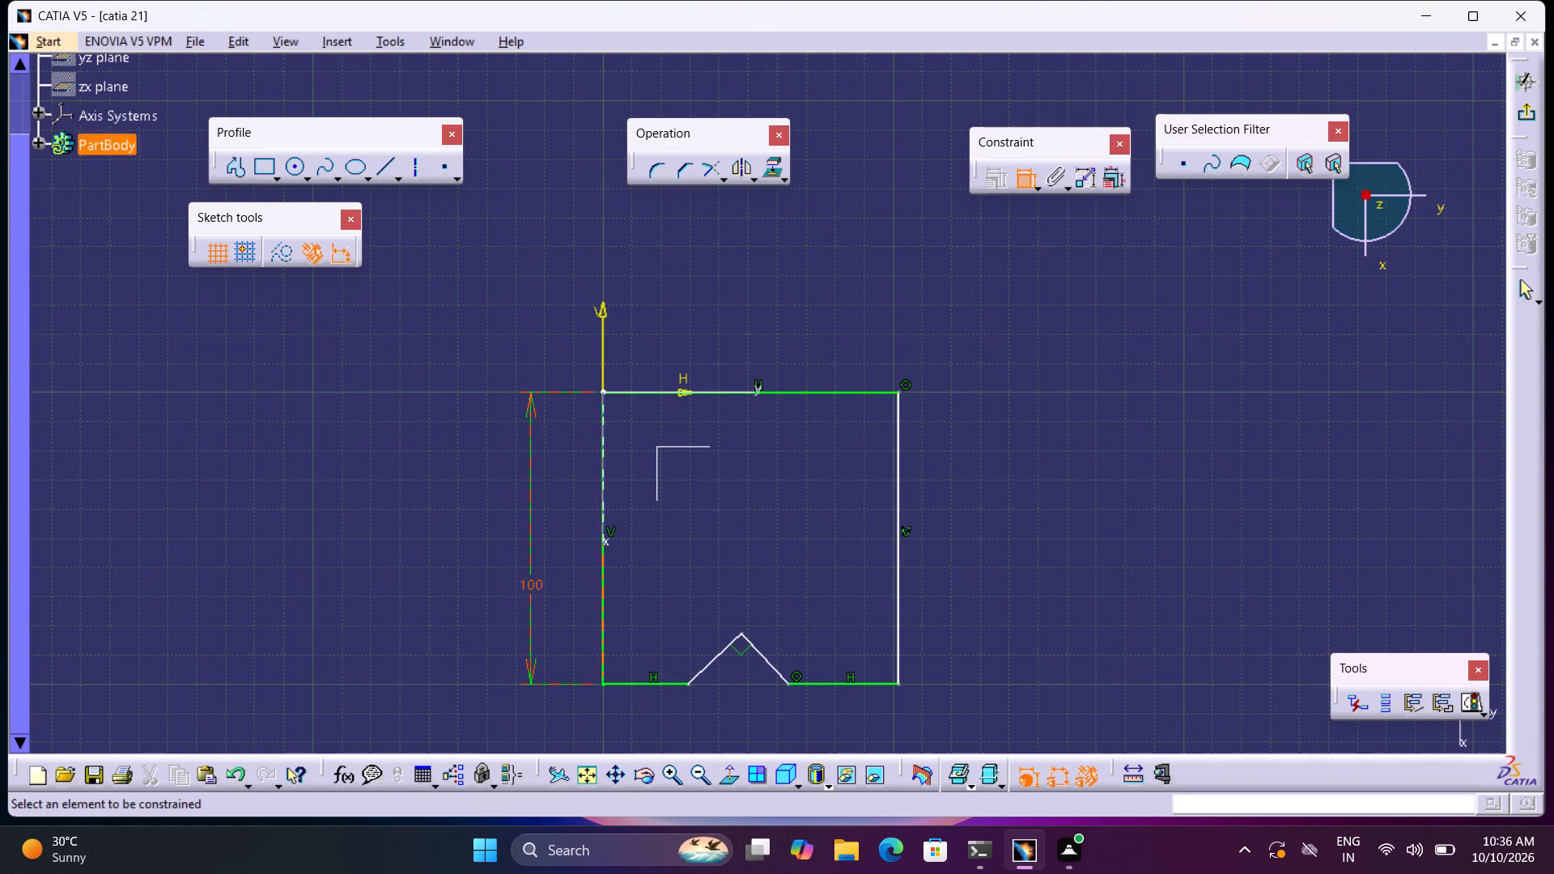
Dimension the bottom edge segment to the left of the notch and set its length to 44 mm.
{"action": "middle_click_drag", "start_coordinate": [745, 554], "coordinate": [682, 528]}
{"action": "middle_click", "coordinate": [670, 525]}
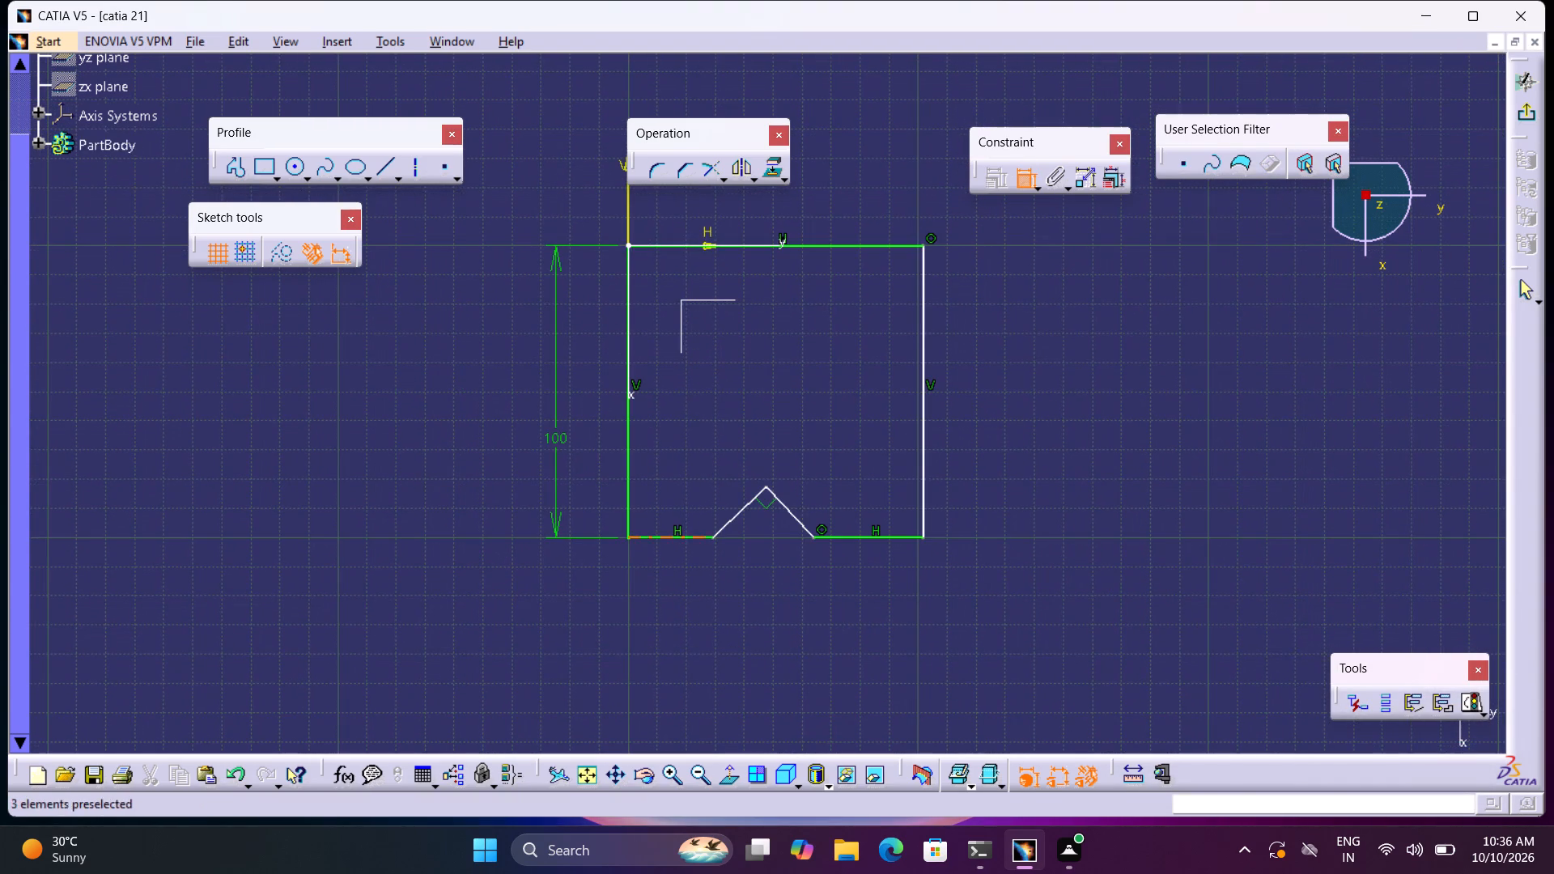
{"action": "left_click", "coordinate": [679, 533]}
{"action": "left_click", "coordinate": [680, 537]}
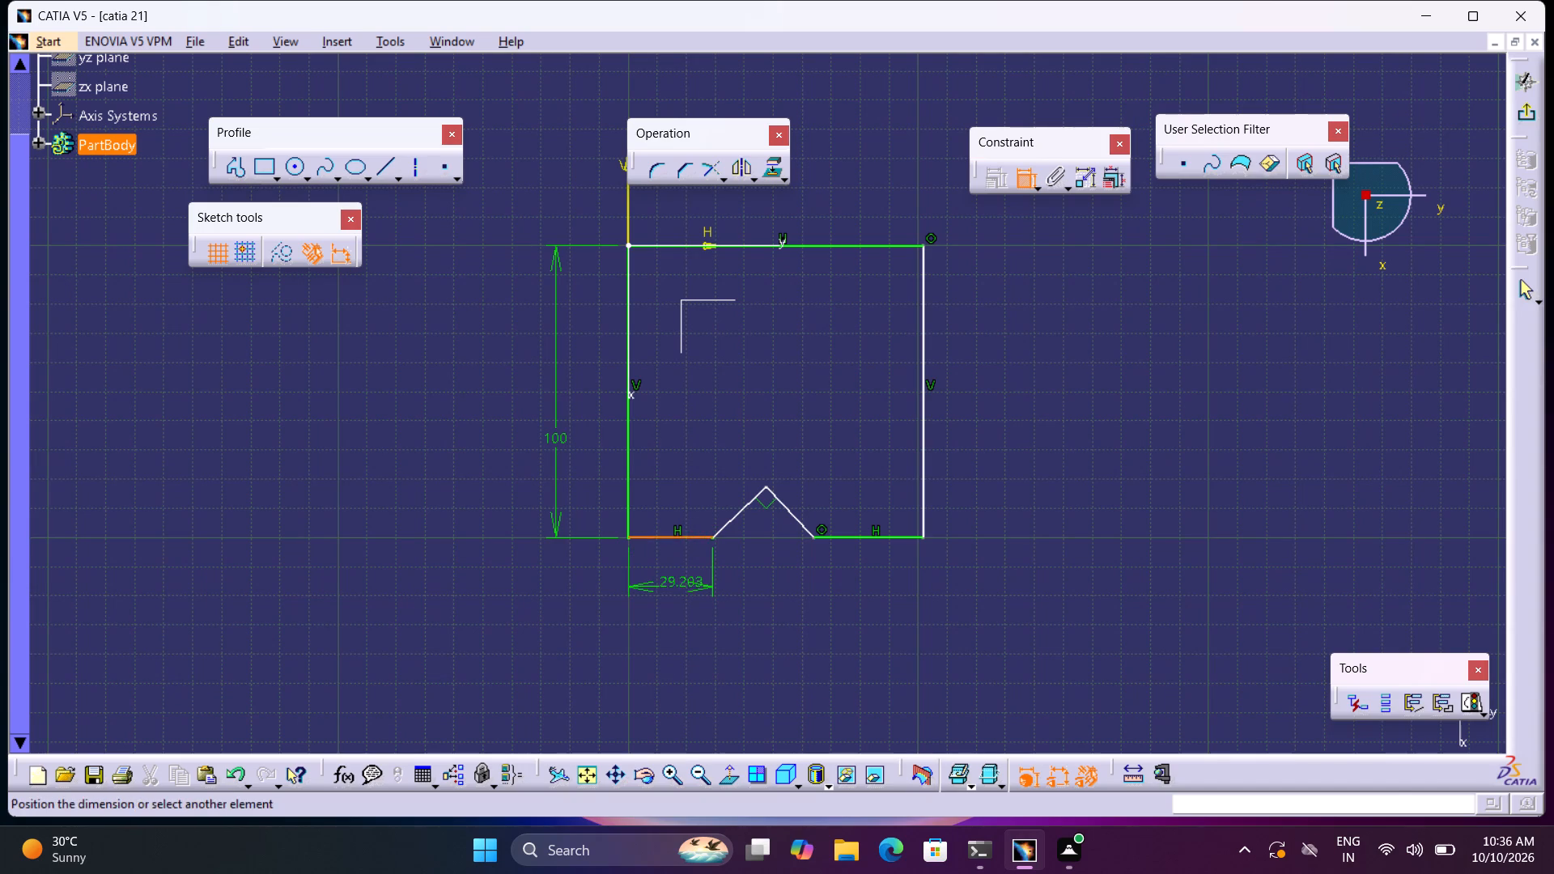
{"action": "left_click", "coordinate": [682, 590]}
{"action": "double_click", "coordinate": [682, 588]}
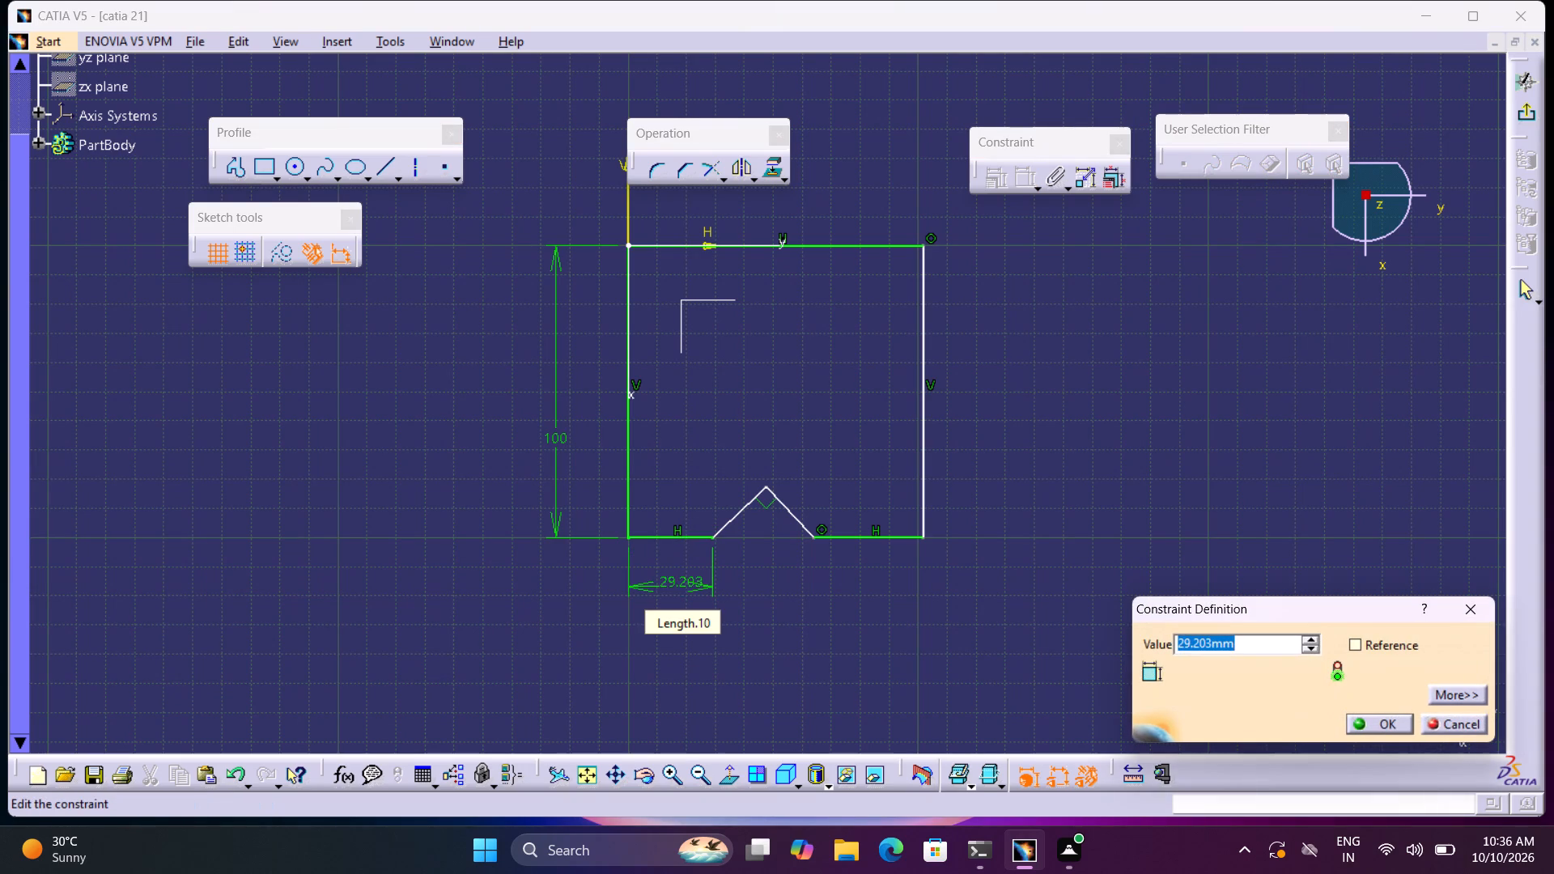
{"action": "type", "text": "44"}
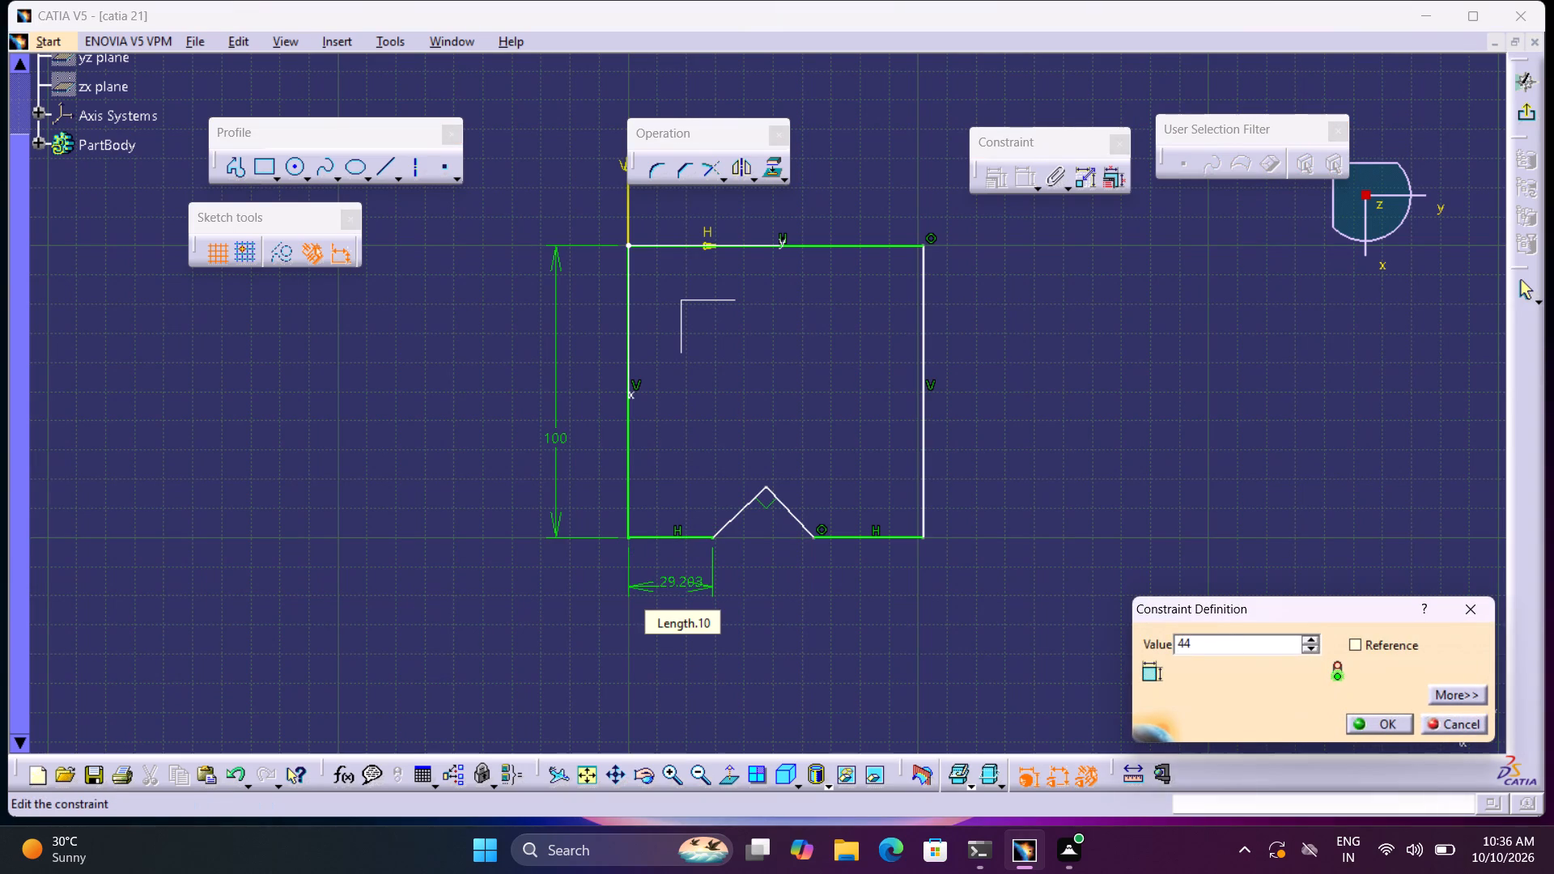
{"action": "key", "text": "Return"}
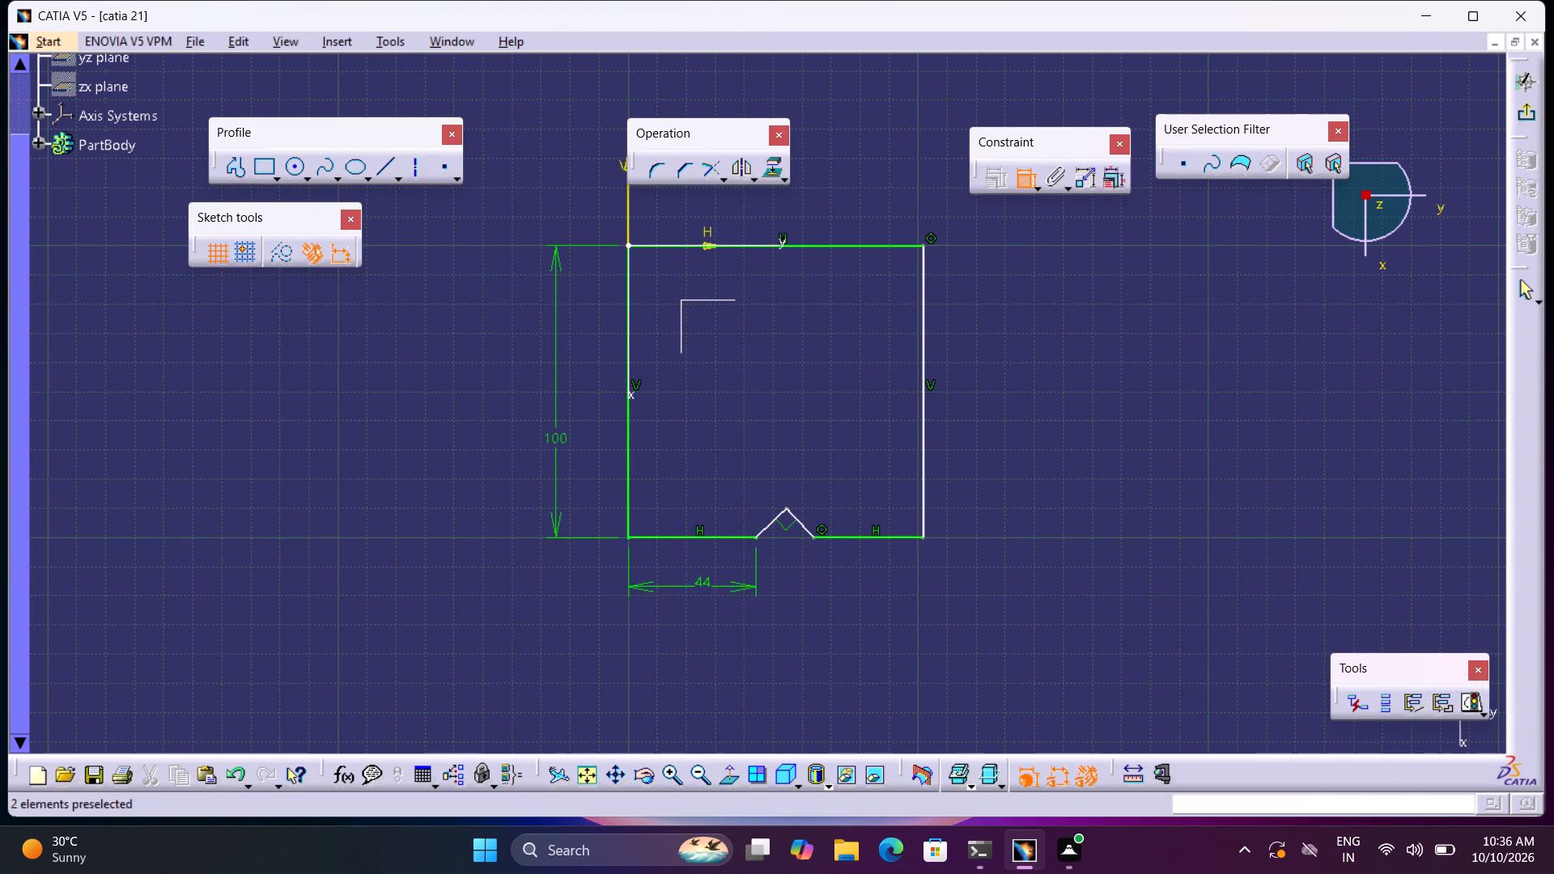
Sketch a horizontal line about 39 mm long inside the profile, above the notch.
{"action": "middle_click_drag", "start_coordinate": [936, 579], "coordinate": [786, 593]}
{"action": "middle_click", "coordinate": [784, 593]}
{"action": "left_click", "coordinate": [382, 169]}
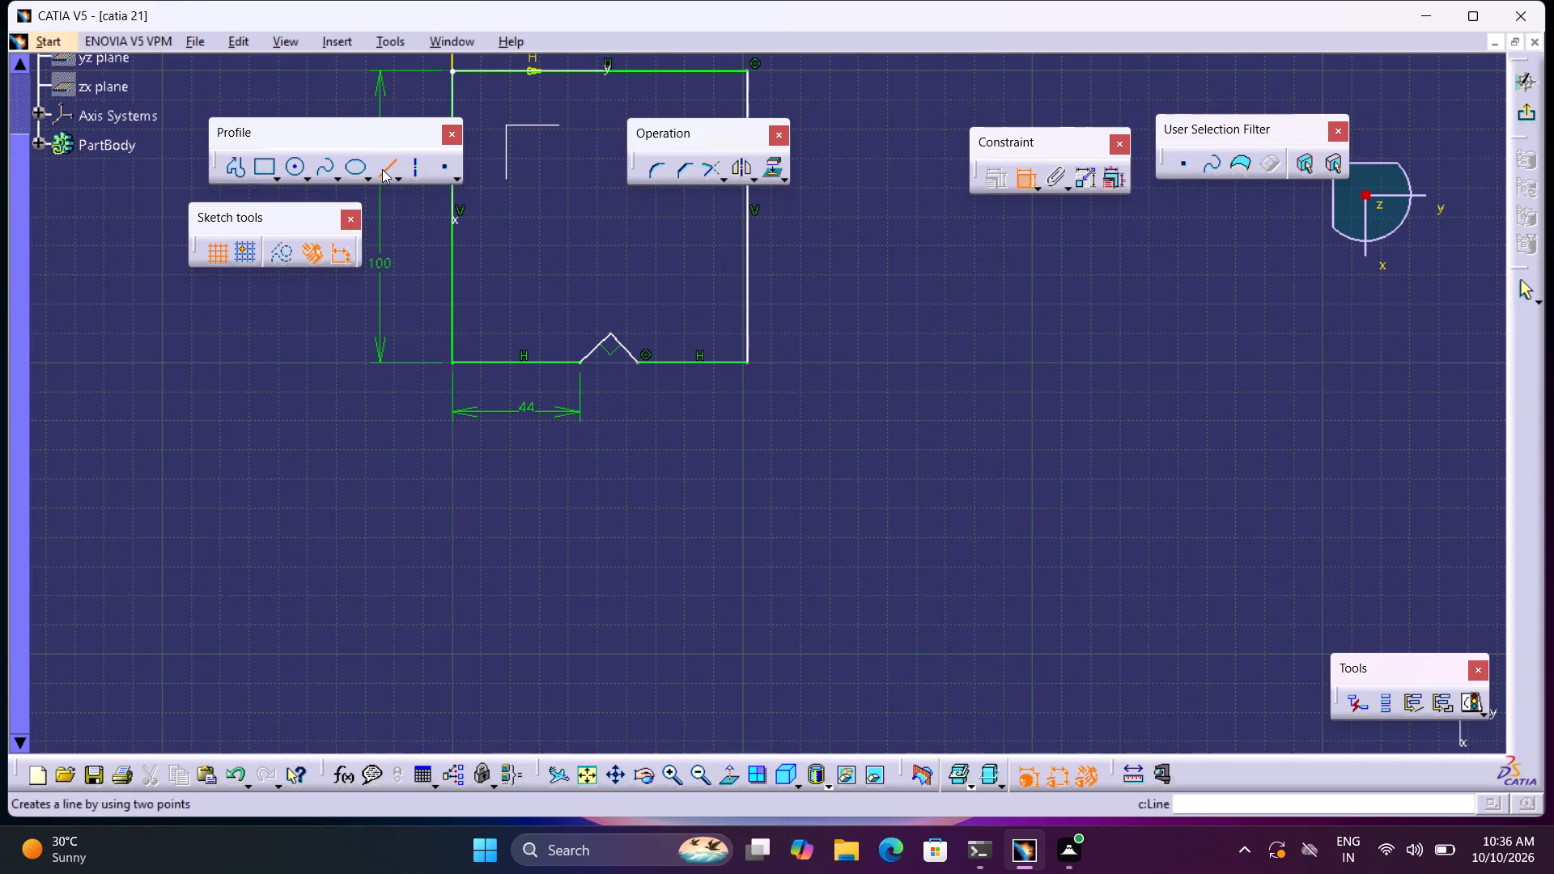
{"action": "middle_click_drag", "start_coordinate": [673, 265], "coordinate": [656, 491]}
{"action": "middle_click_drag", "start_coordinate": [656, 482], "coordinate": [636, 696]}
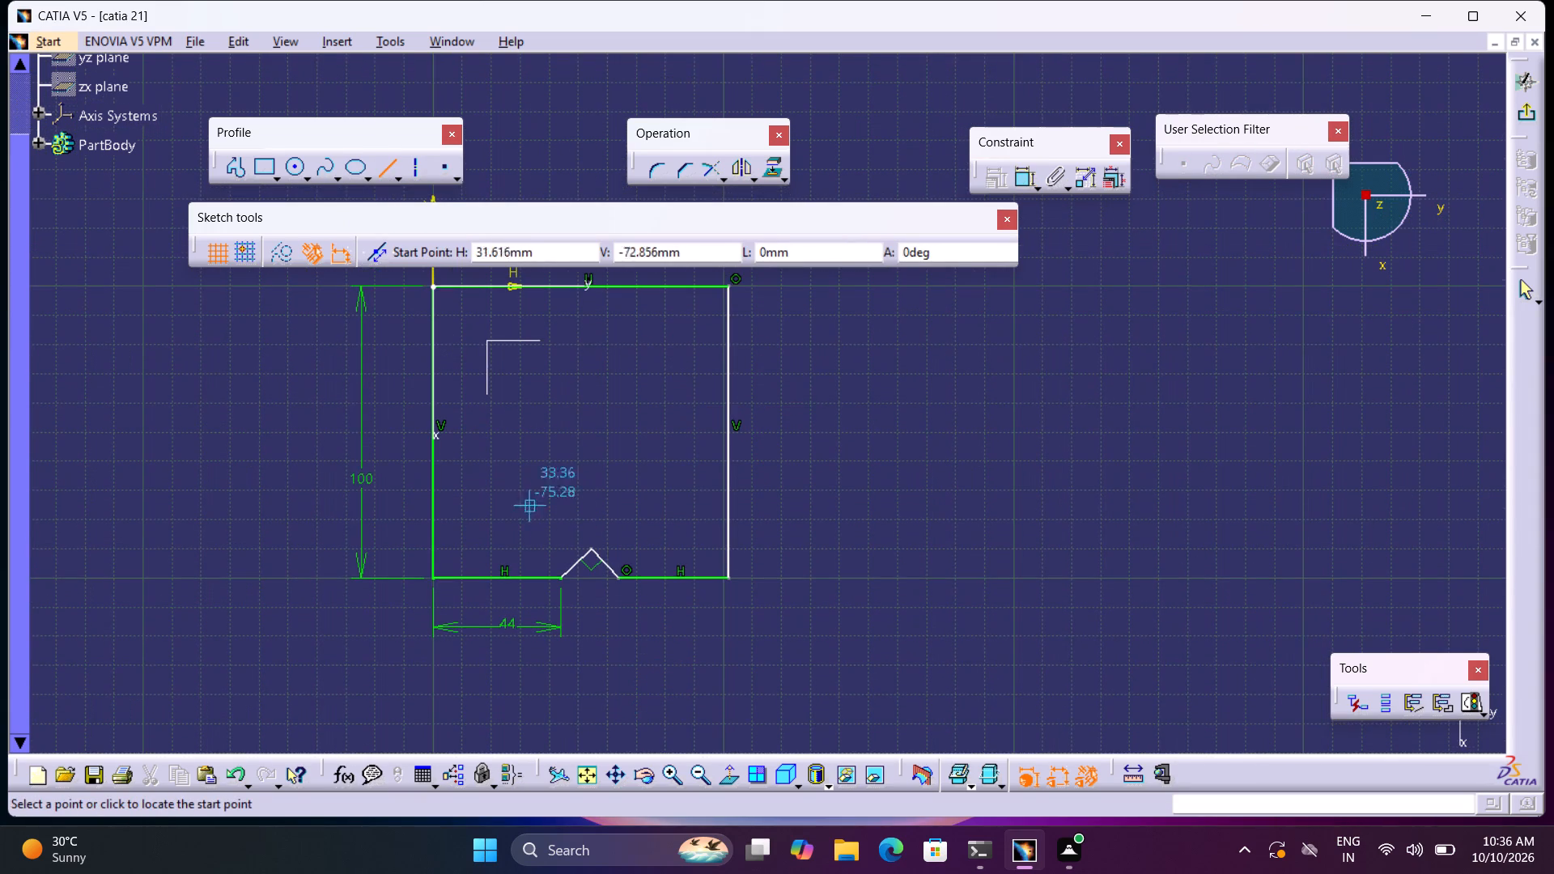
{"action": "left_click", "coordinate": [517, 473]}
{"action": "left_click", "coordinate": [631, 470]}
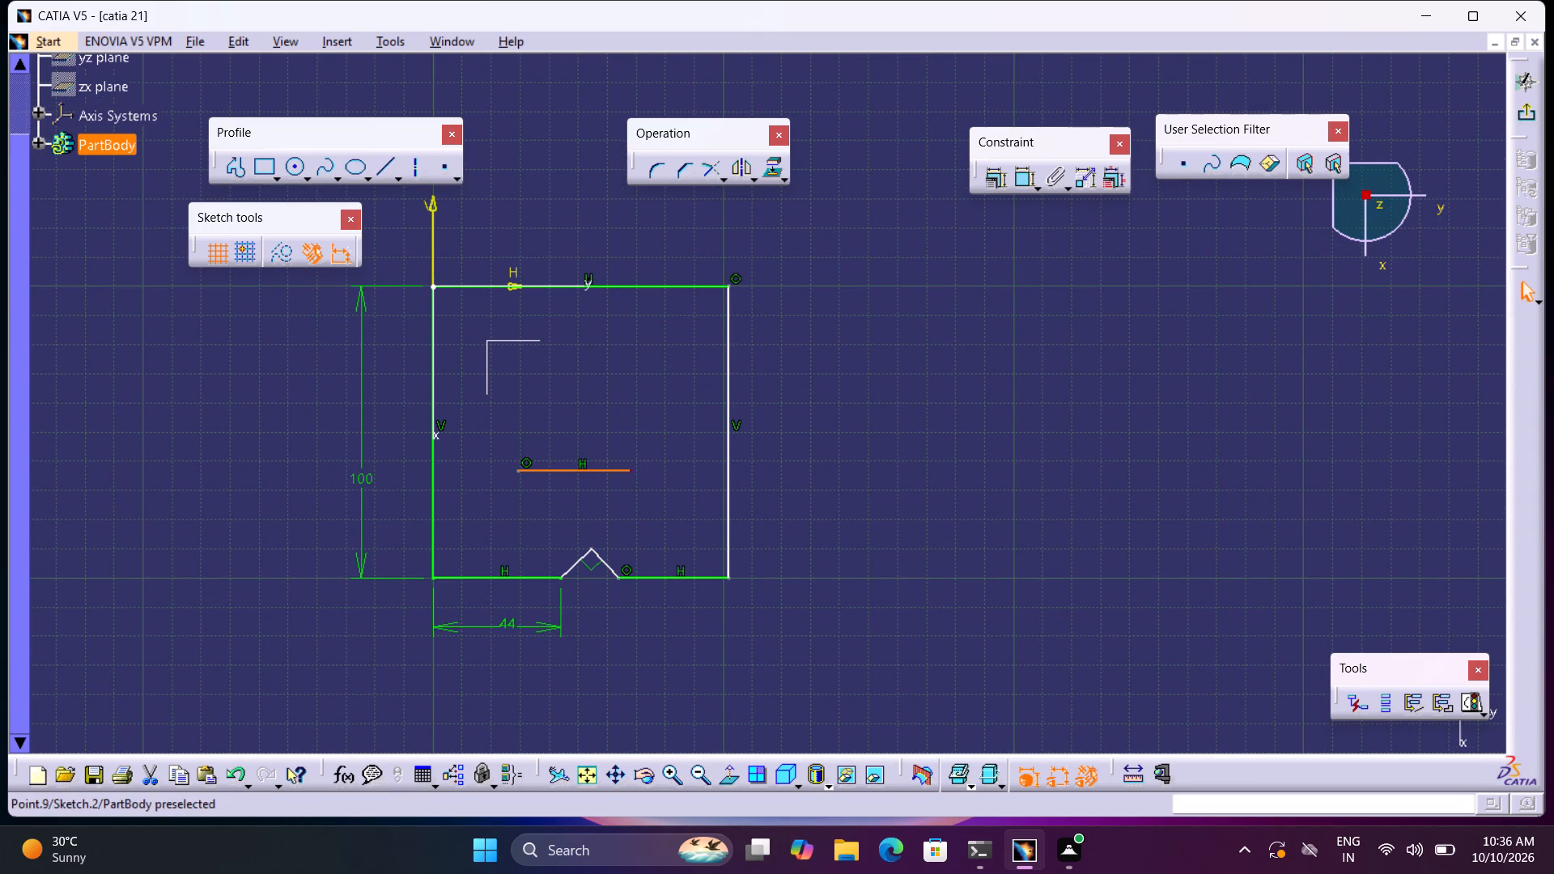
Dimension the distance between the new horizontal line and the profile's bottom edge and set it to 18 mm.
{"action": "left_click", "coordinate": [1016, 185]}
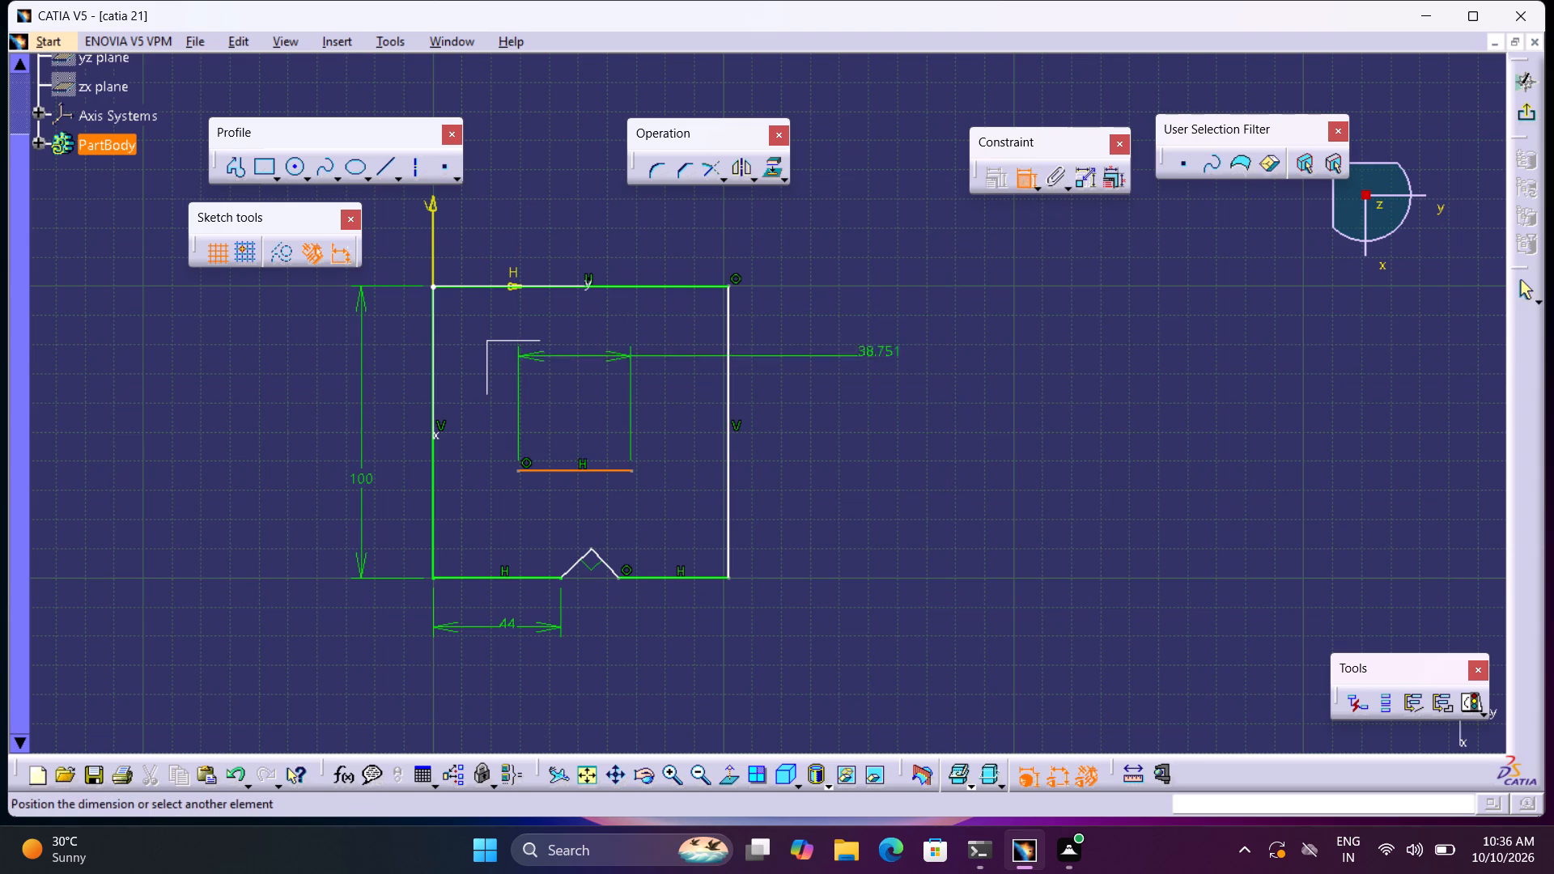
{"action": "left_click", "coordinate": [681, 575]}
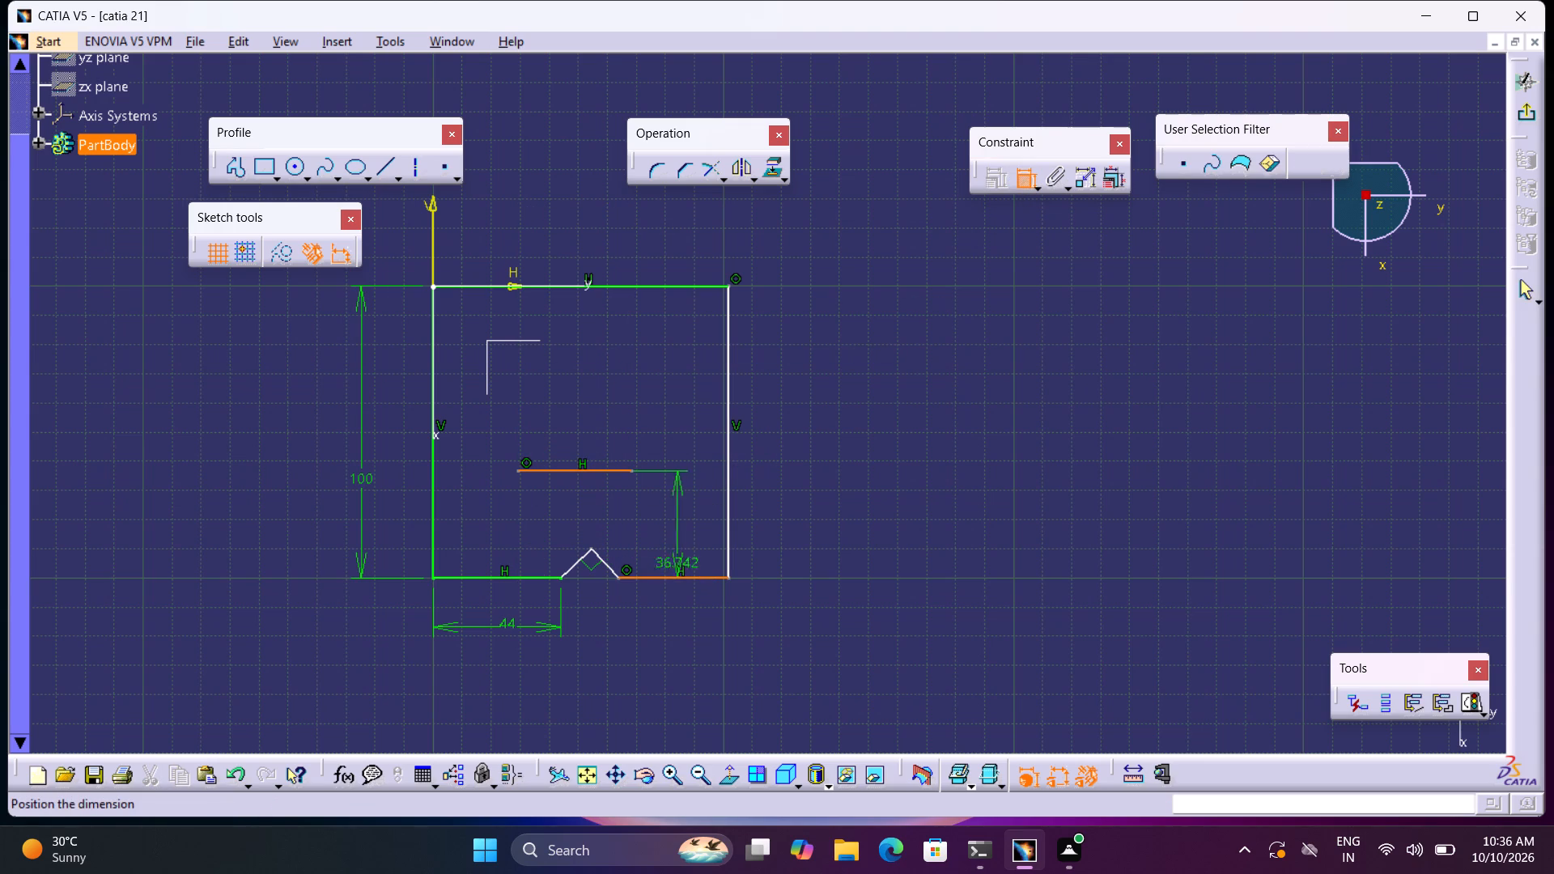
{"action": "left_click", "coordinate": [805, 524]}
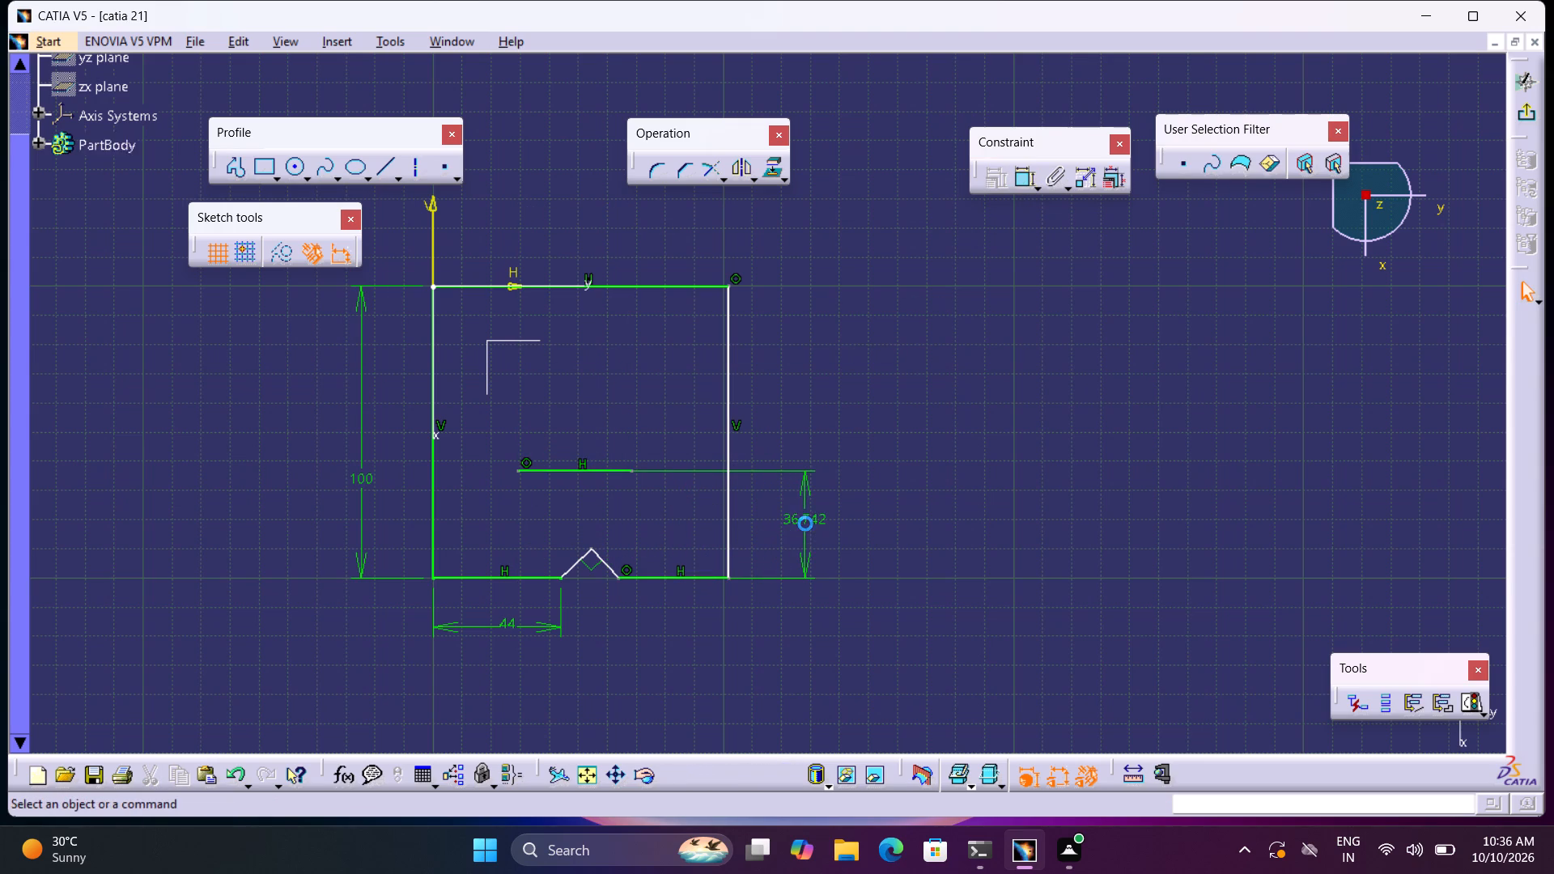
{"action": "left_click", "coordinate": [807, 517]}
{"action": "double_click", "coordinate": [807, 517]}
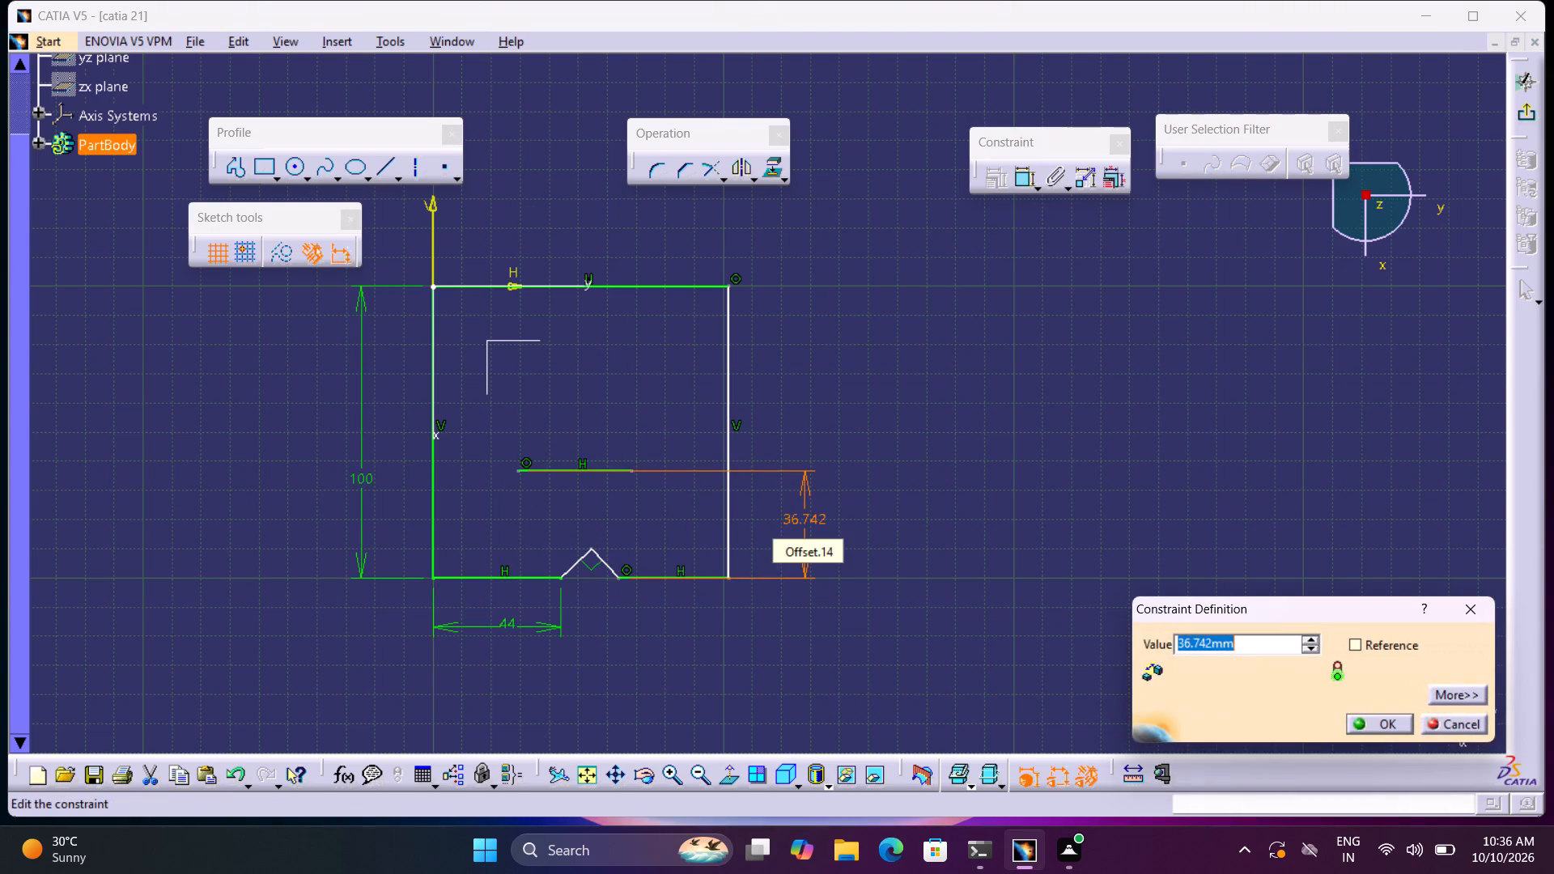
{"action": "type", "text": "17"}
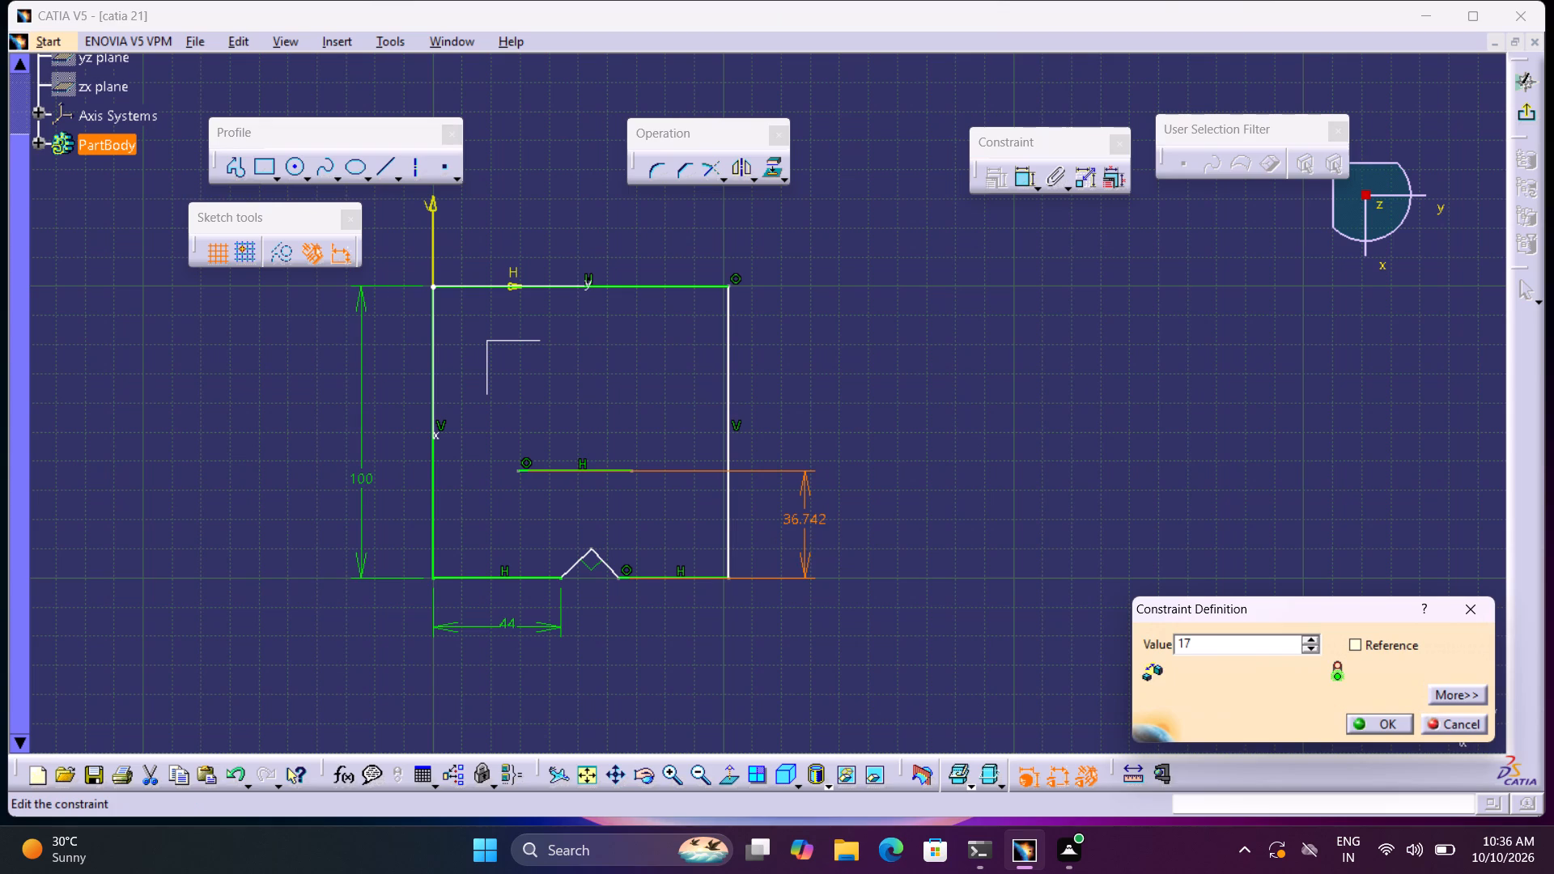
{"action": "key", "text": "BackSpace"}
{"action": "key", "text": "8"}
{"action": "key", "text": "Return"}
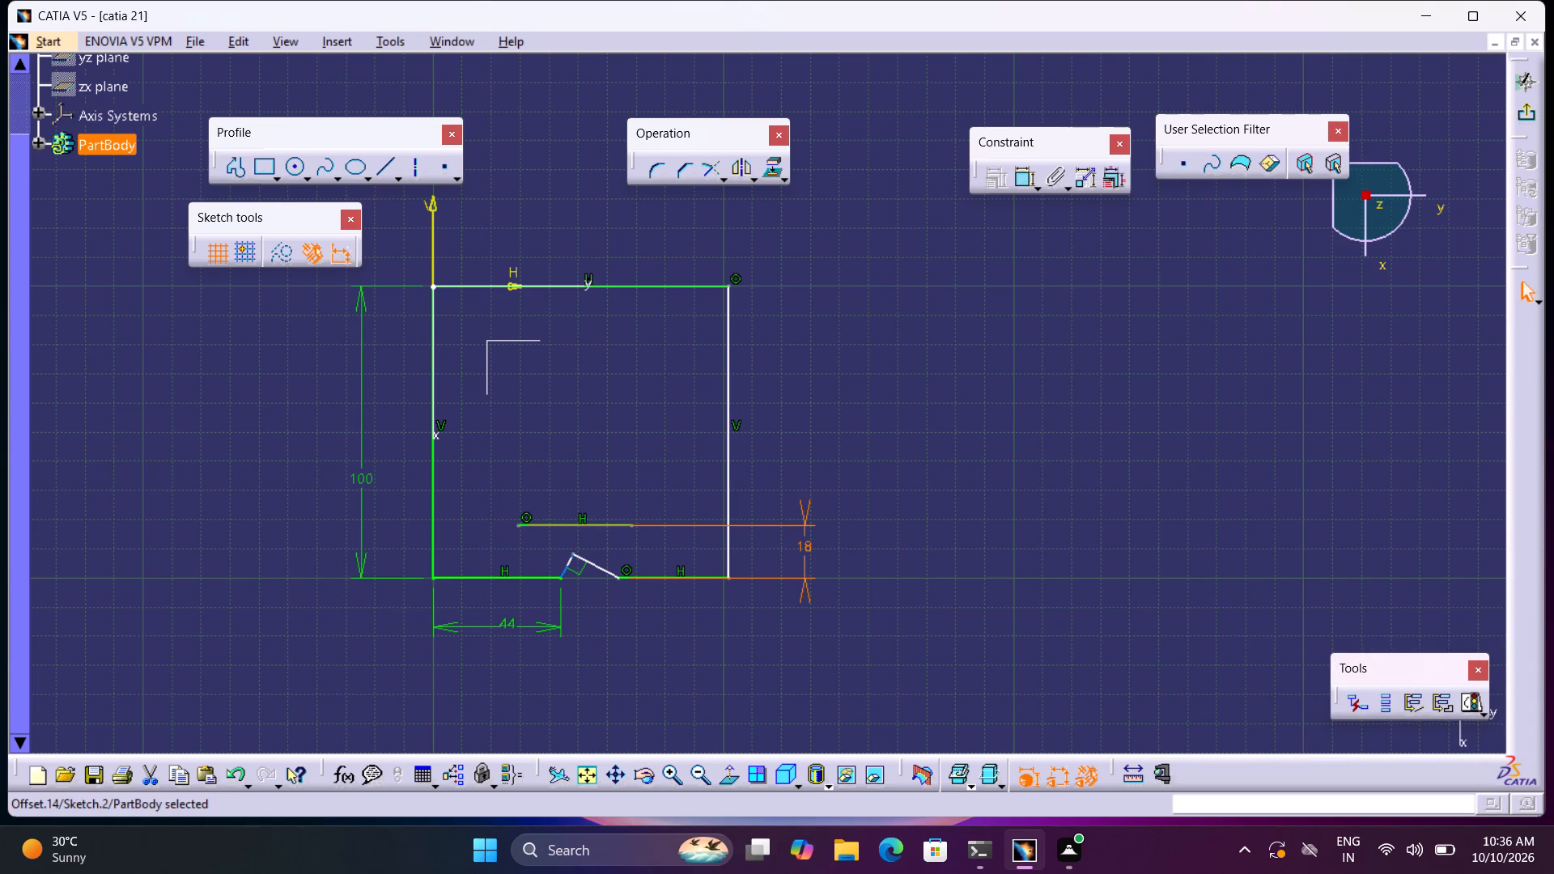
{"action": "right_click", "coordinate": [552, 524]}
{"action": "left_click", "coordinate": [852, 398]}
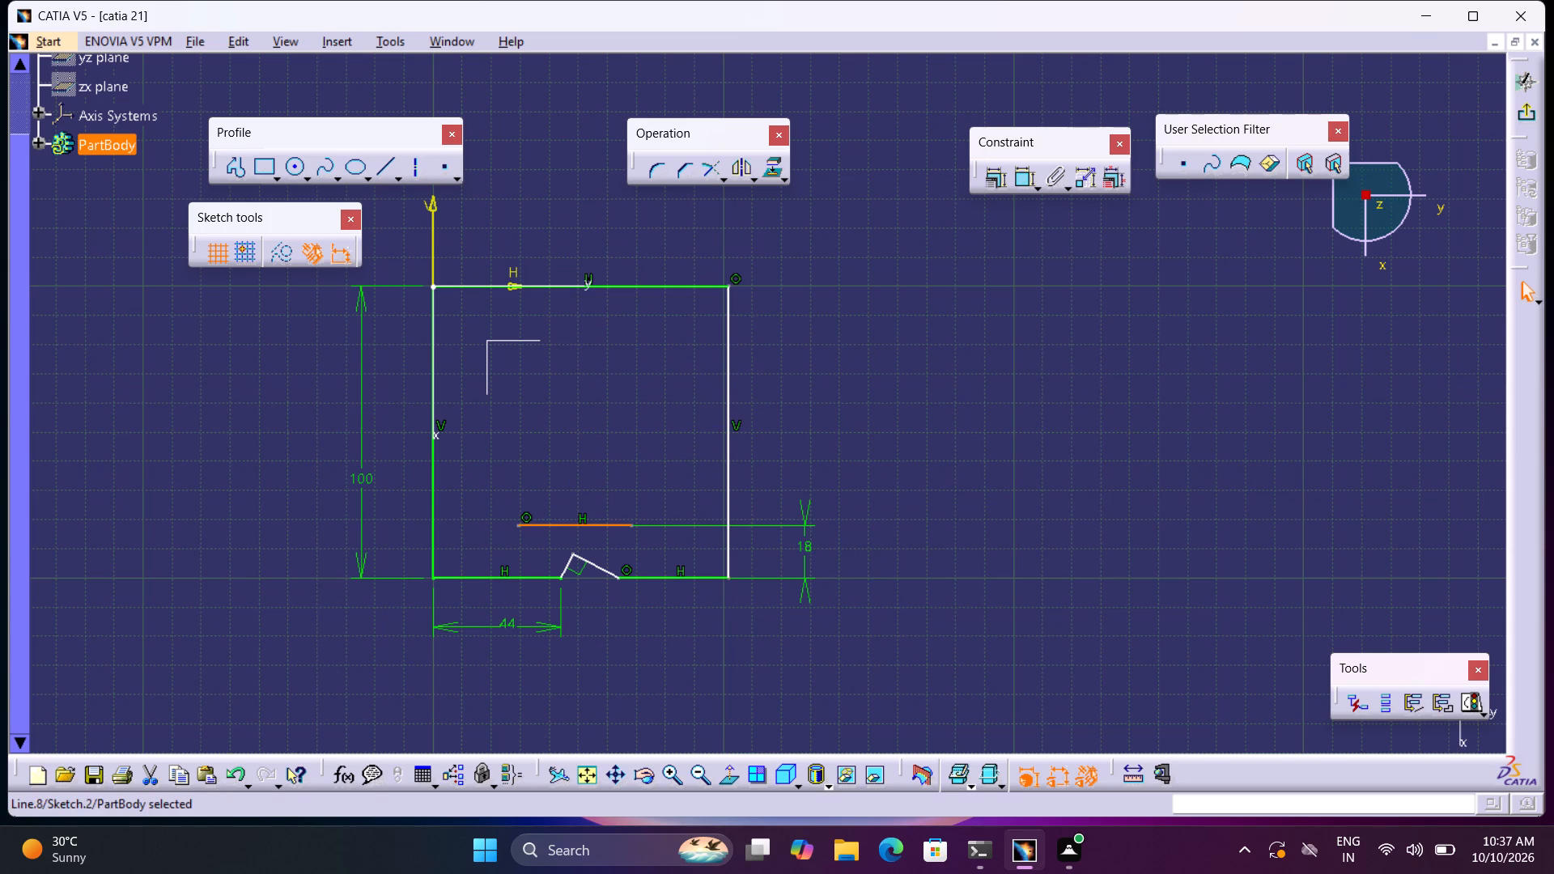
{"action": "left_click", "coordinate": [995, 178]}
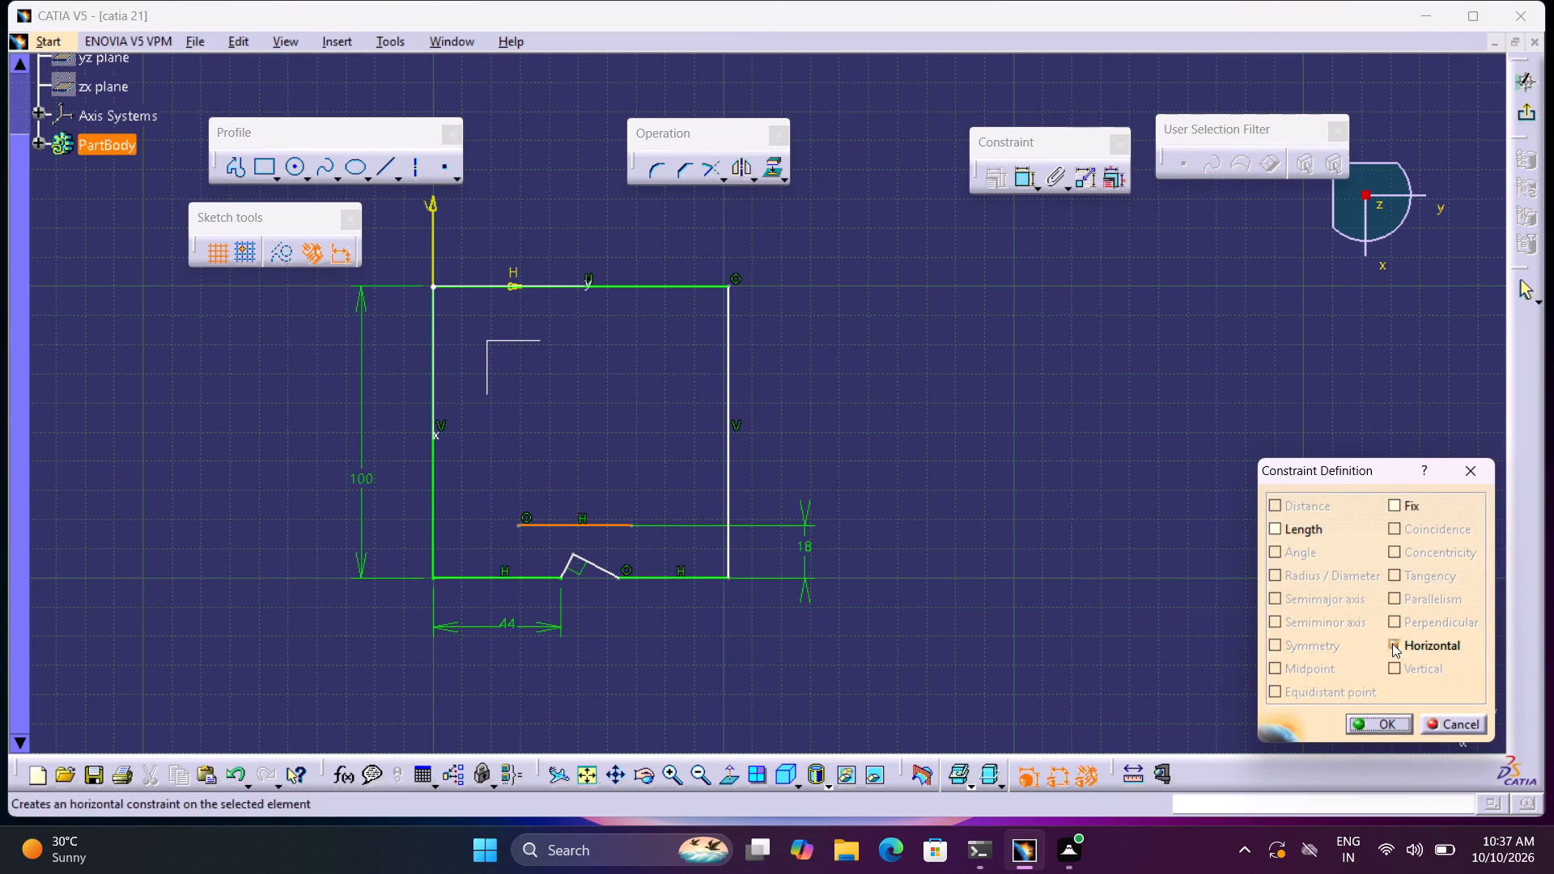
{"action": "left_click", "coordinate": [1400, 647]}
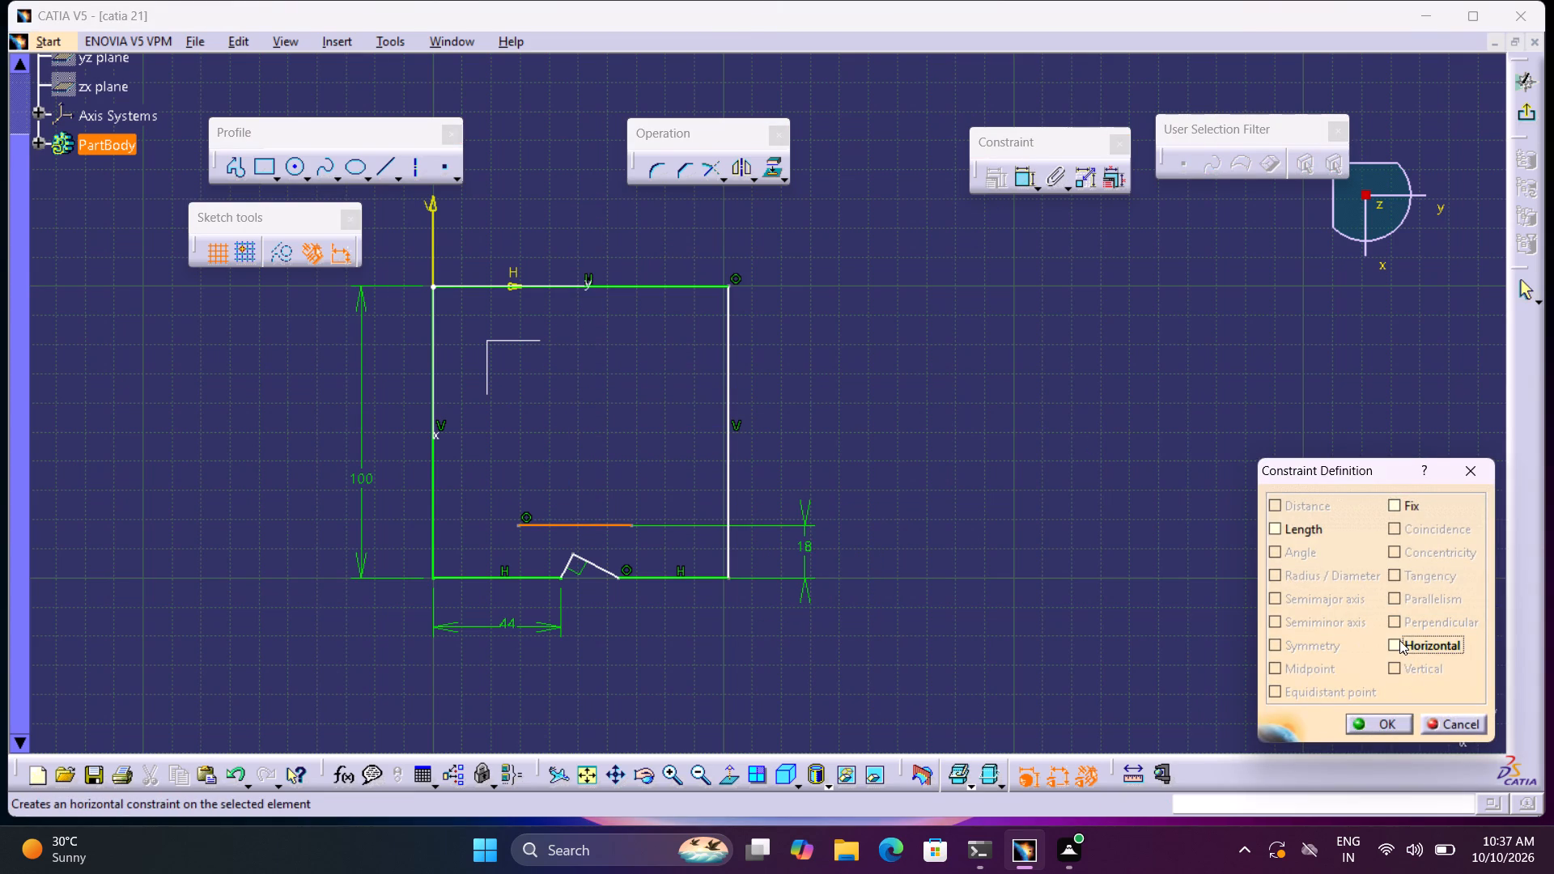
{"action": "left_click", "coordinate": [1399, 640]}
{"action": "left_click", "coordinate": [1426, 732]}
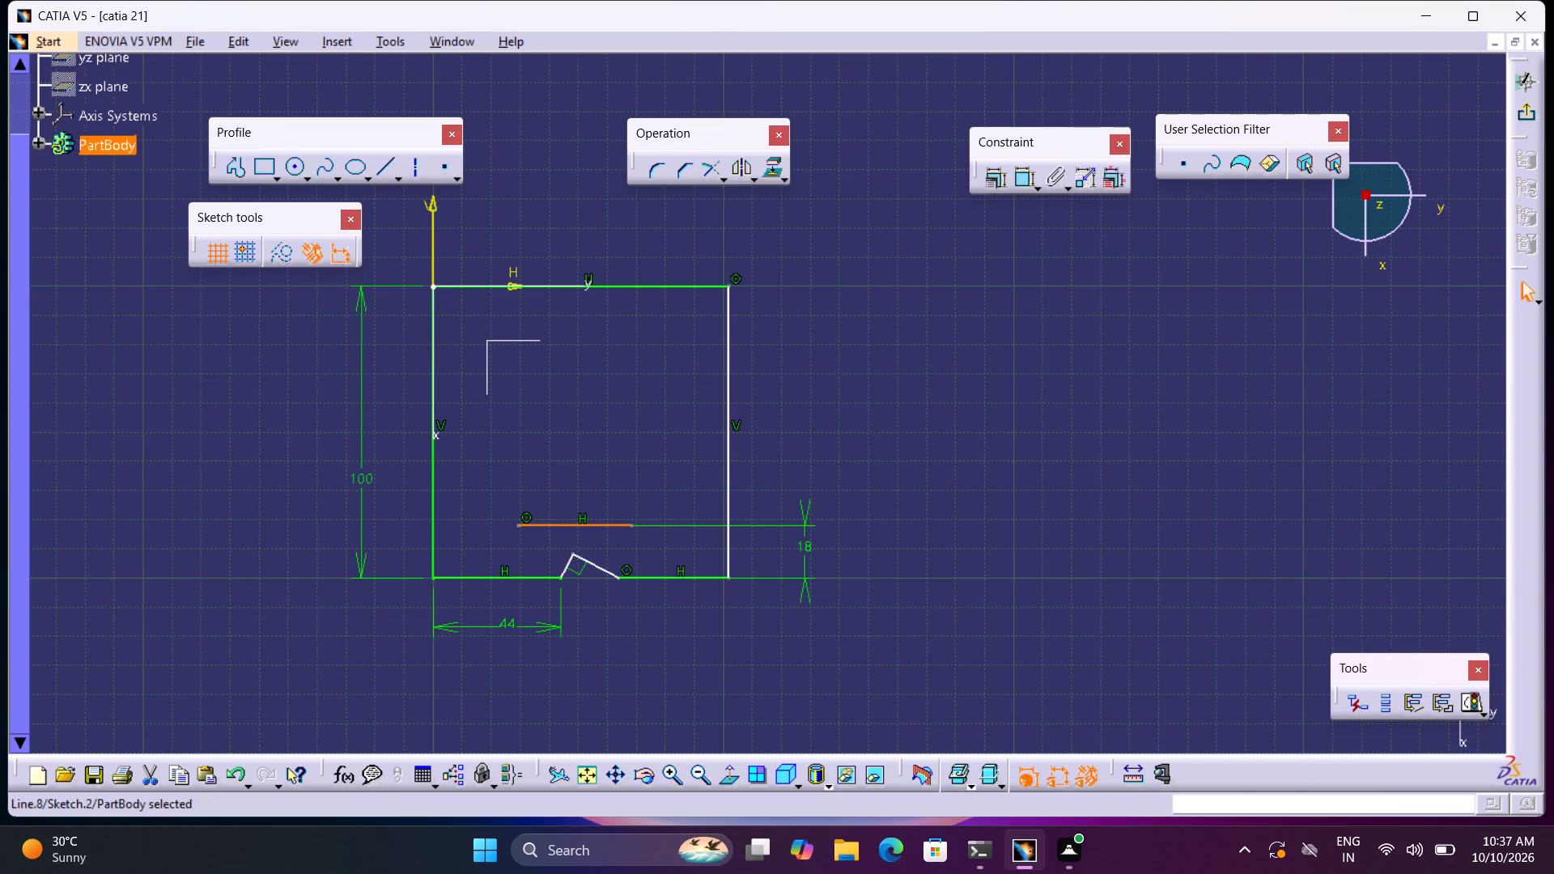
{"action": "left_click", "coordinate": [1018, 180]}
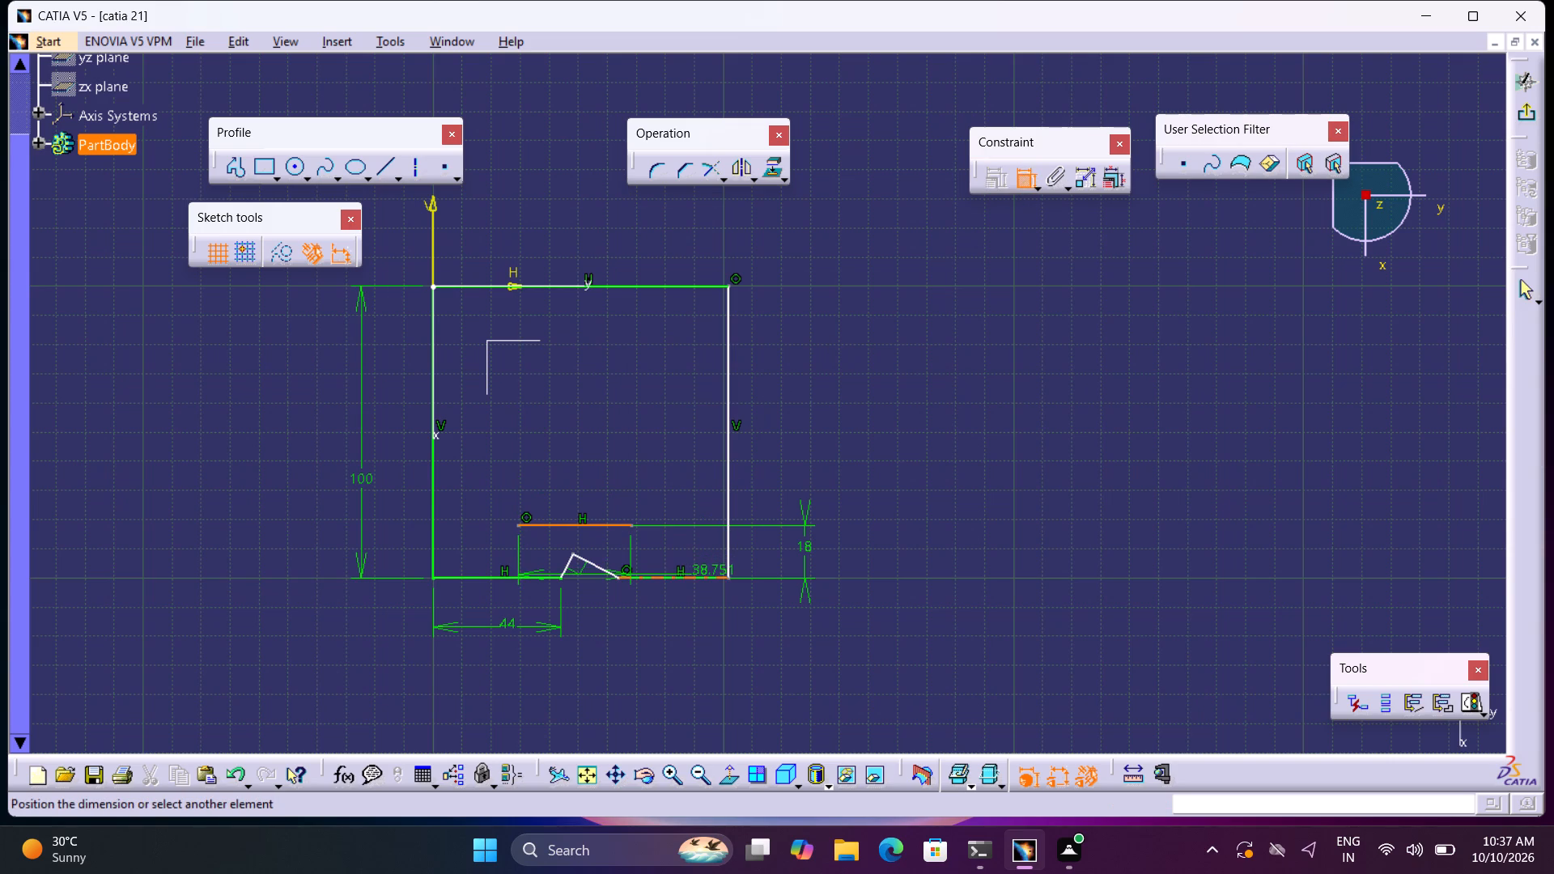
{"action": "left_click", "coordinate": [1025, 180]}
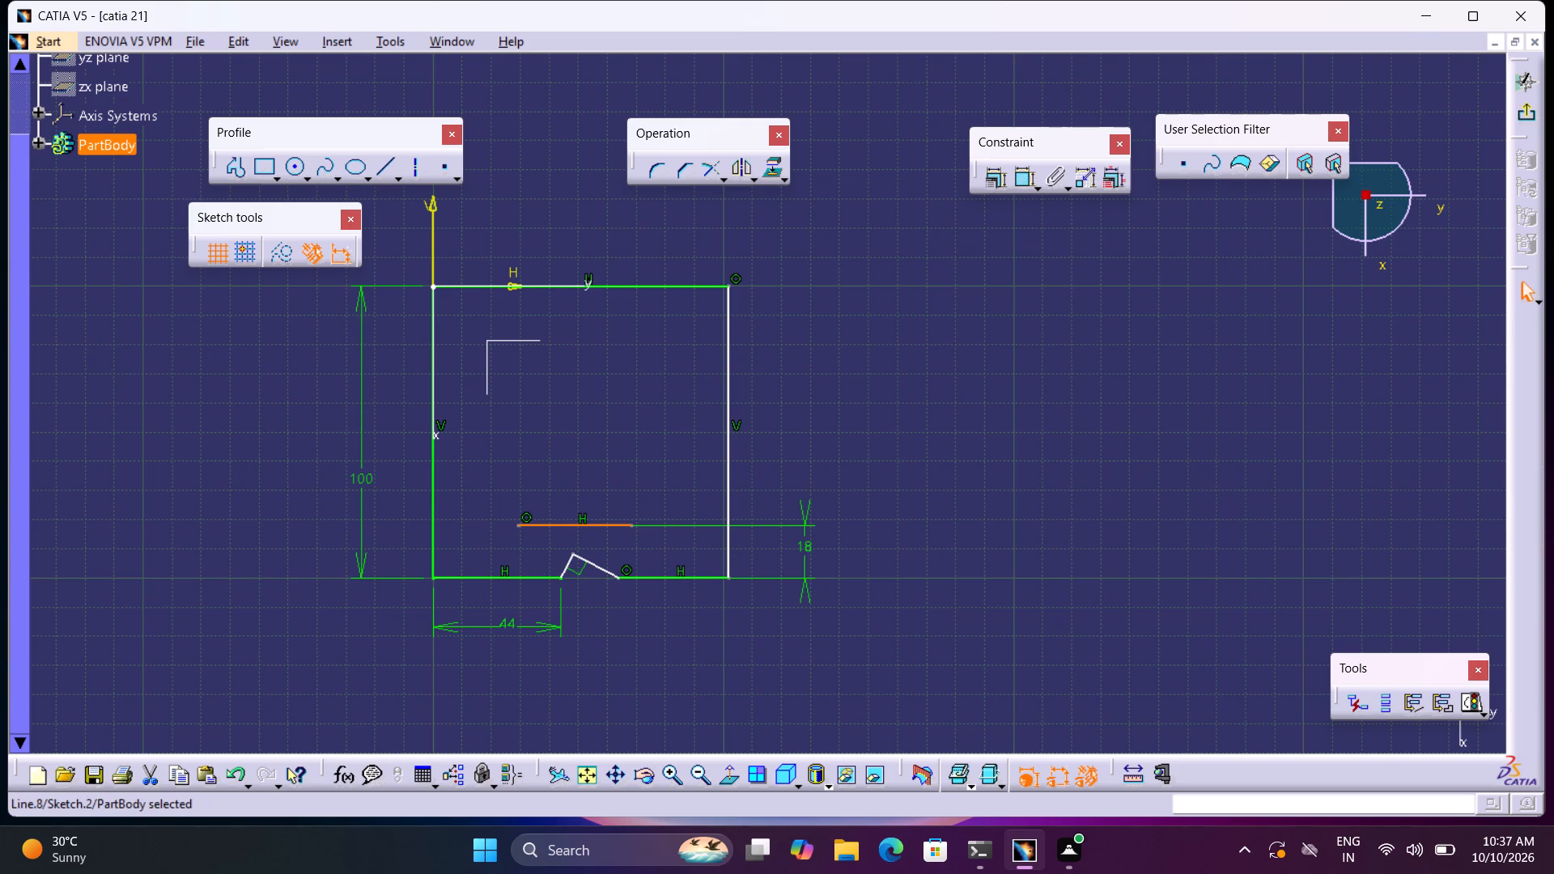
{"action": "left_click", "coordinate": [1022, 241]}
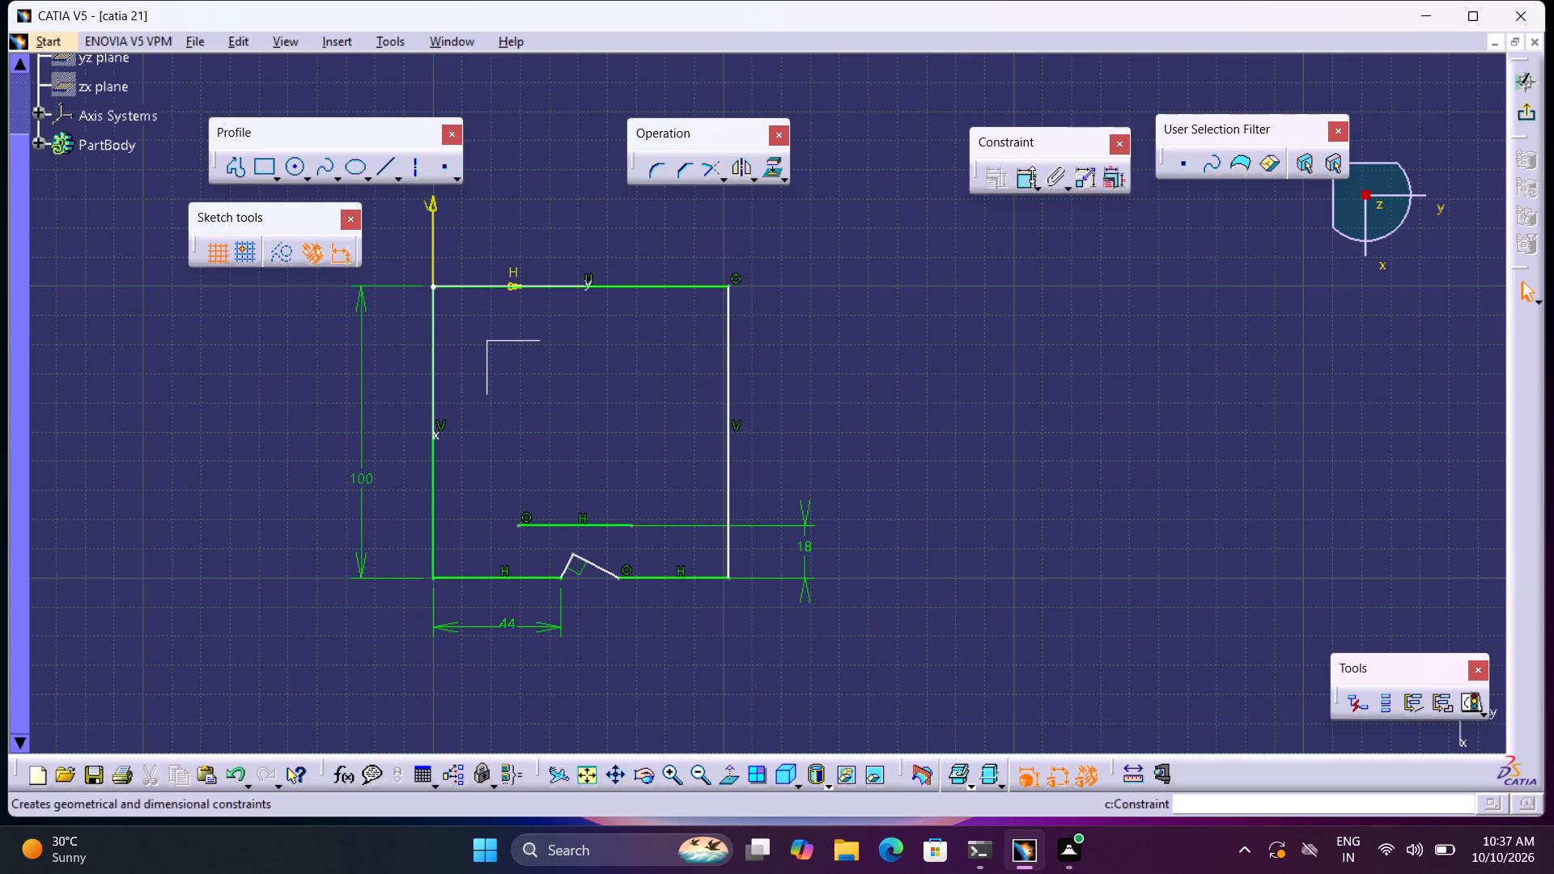
Dimension the bottom edge segment to the right of the notch and set its length to 44 mm.
{"action": "left_click", "coordinate": [1028, 173]}
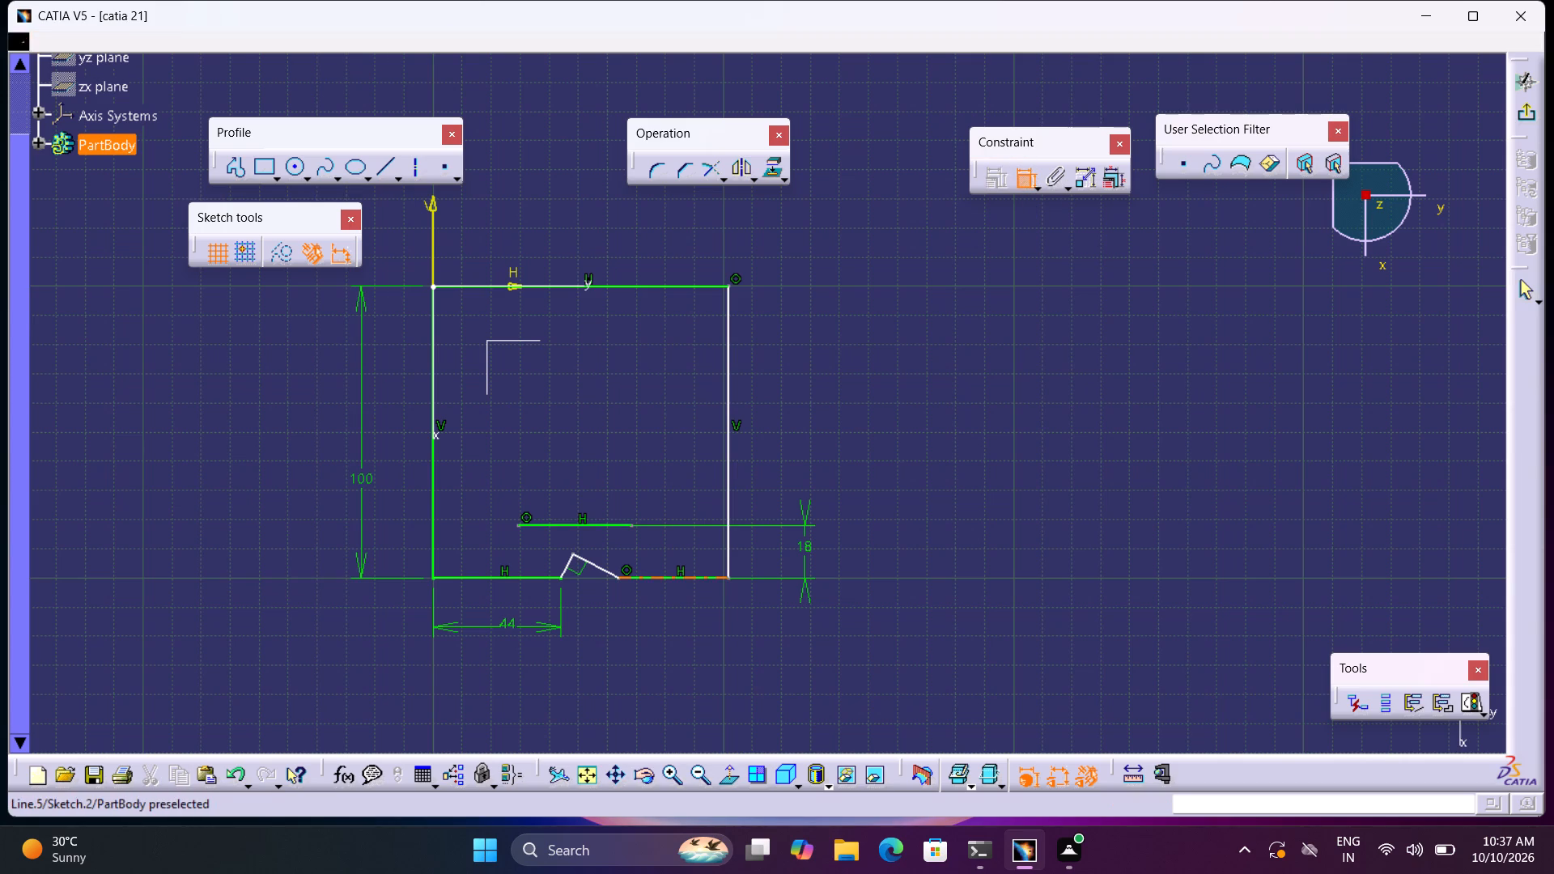
{"action": "left_click", "coordinate": [702, 576]}
{"action": "left_click", "coordinate": [673, 646]}
{"action": "double_click", "coordinate": [677, 635]}
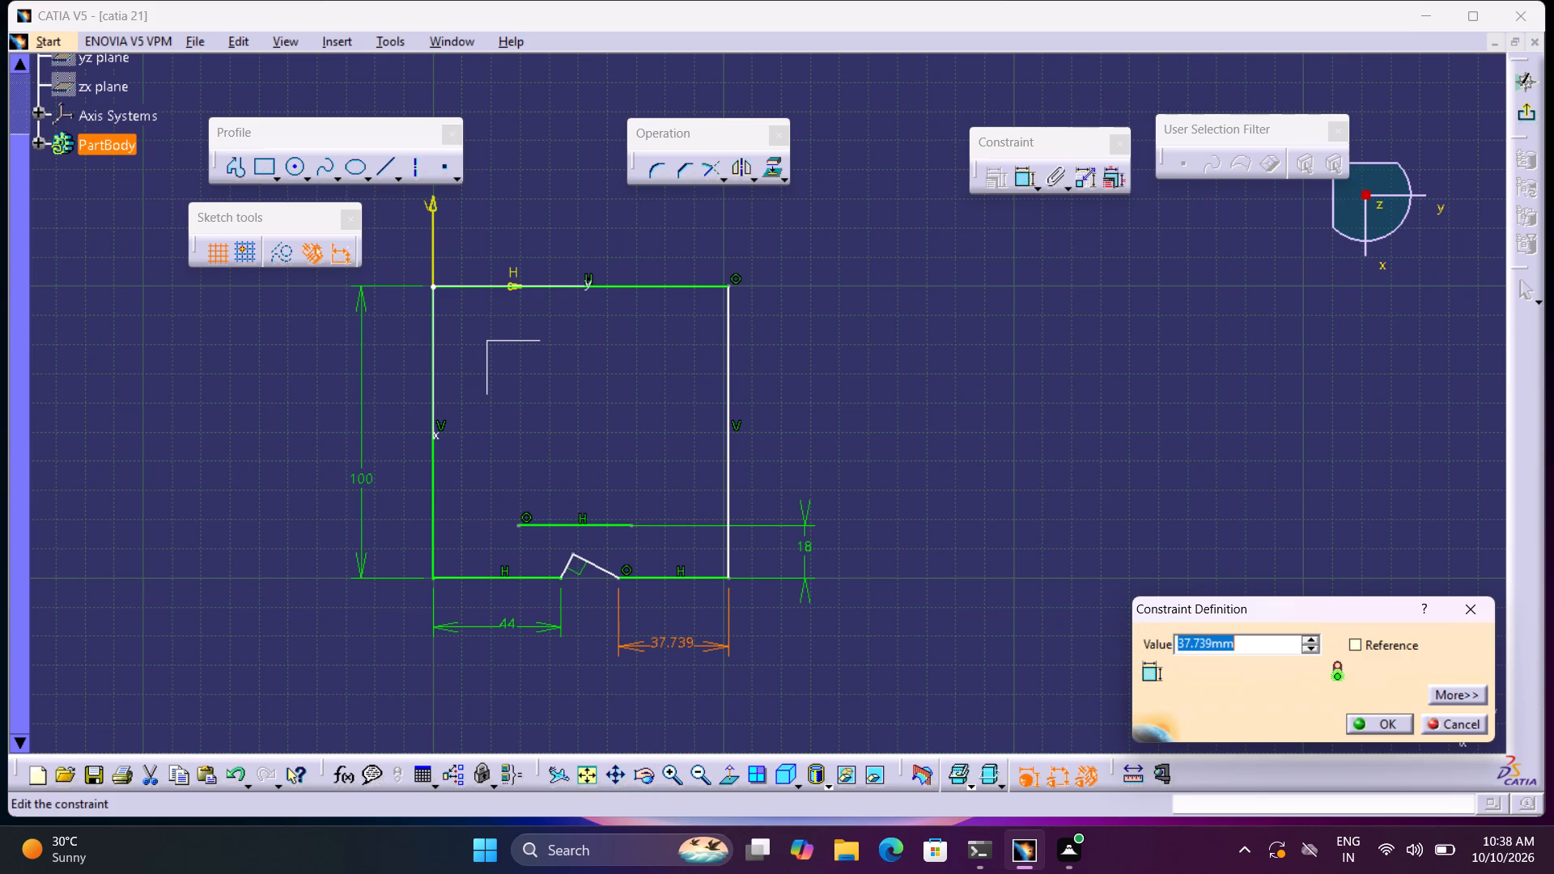
{"action": "double_click", "coordinate": [680, 639]}
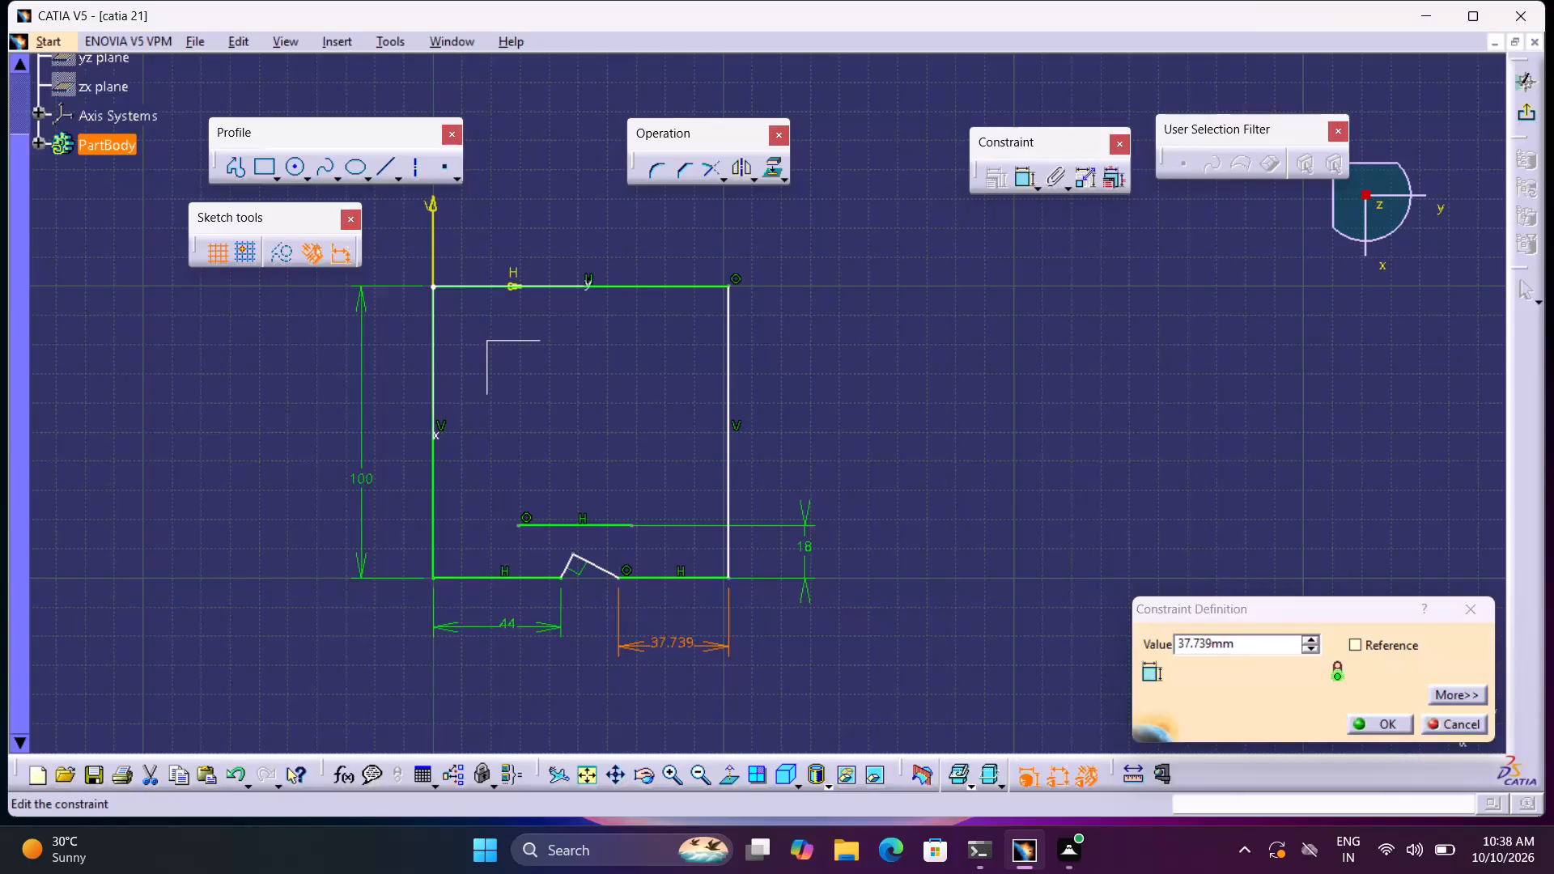
{"action": "type", "text": "44"}
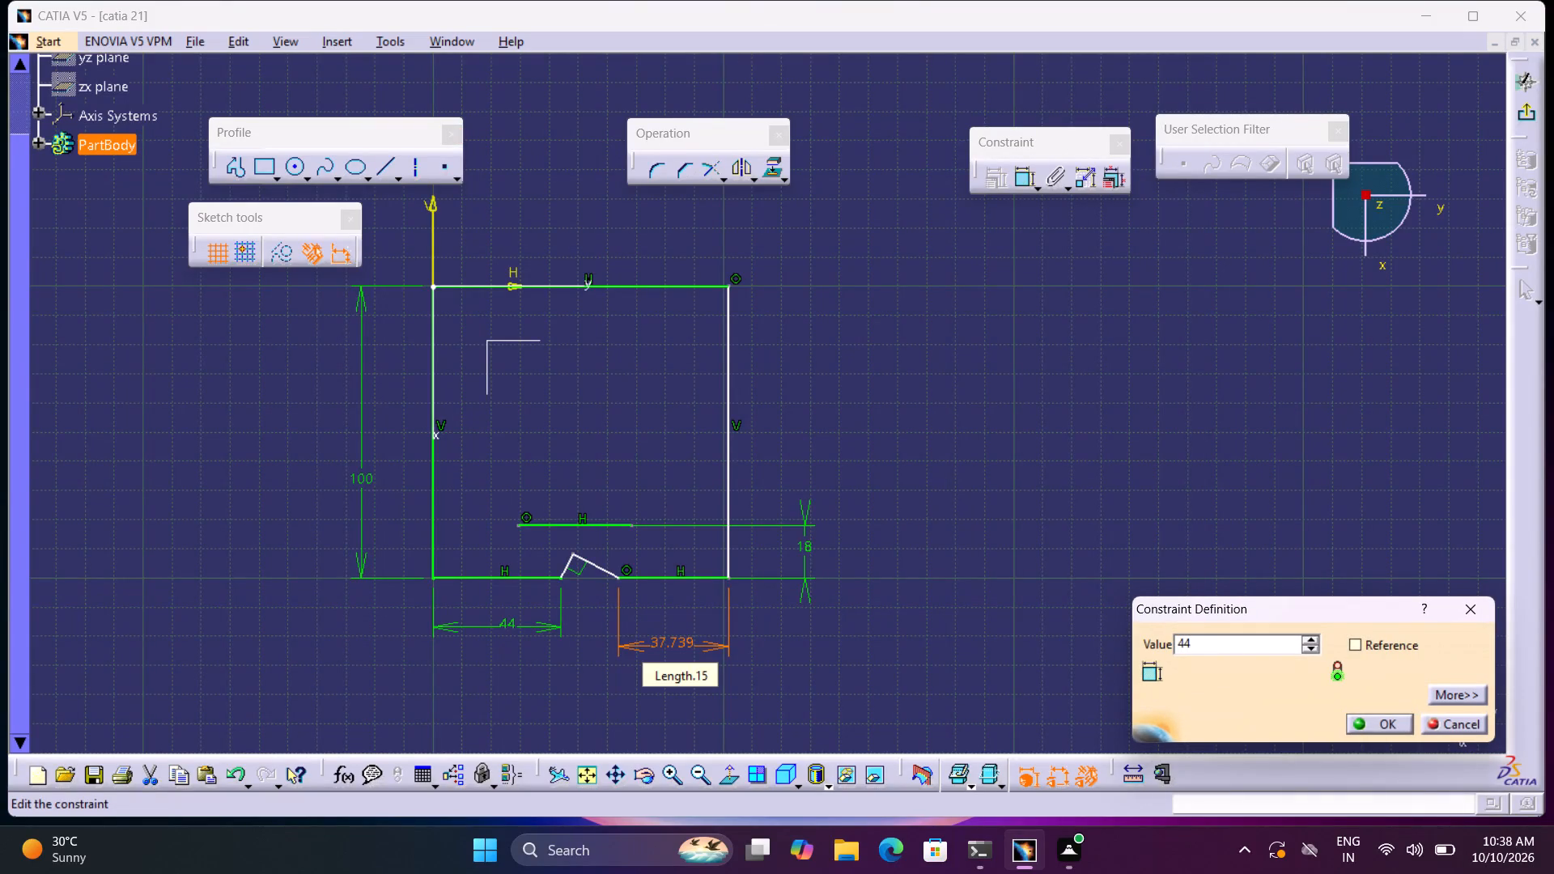
{"action": "key", "text": "Return"}
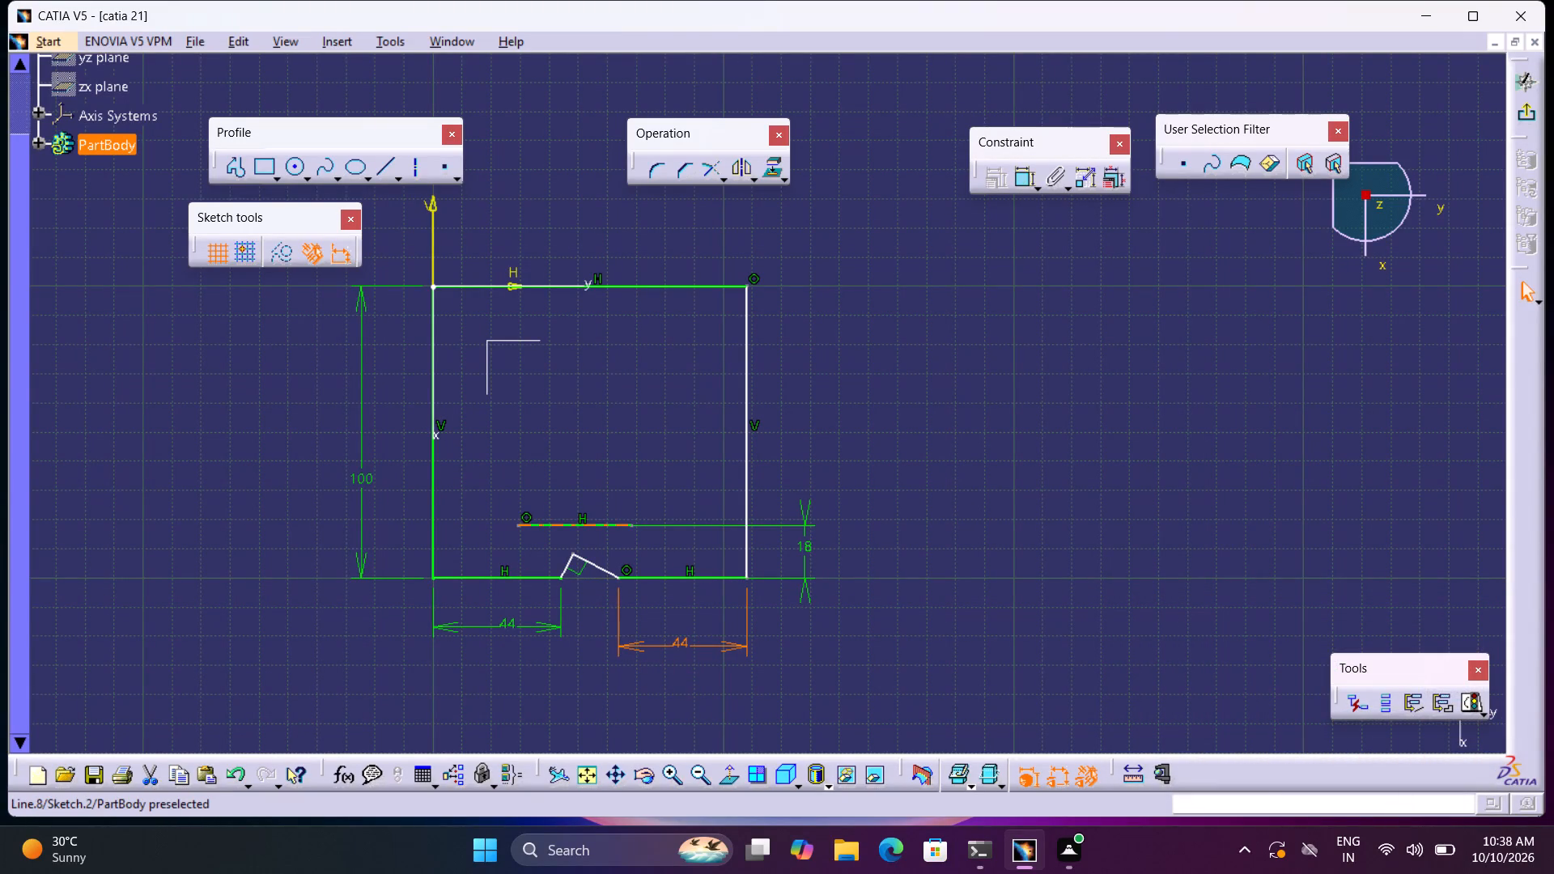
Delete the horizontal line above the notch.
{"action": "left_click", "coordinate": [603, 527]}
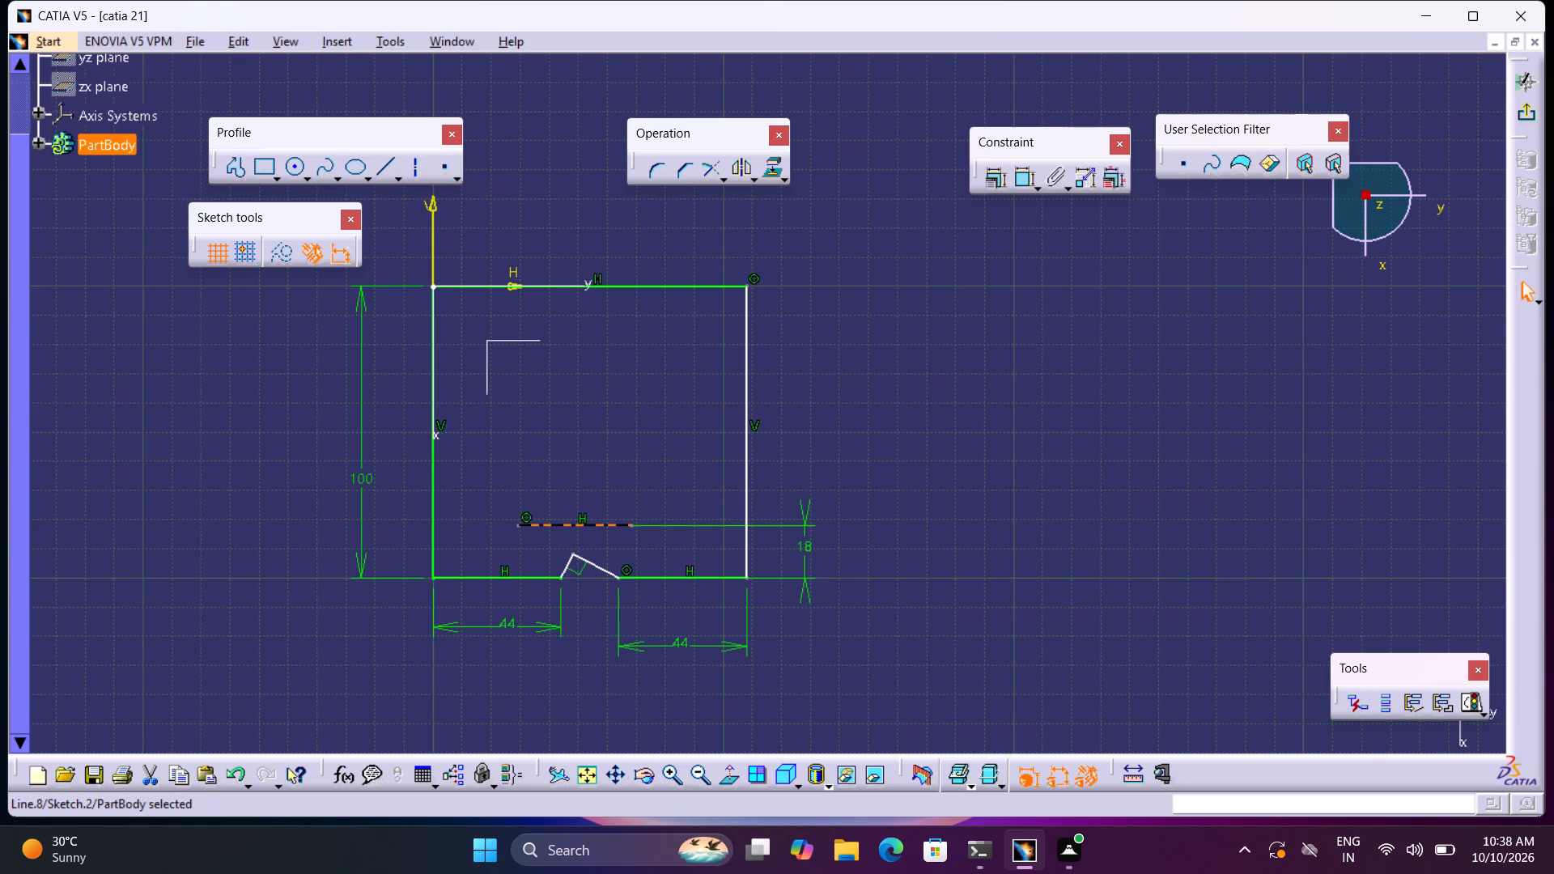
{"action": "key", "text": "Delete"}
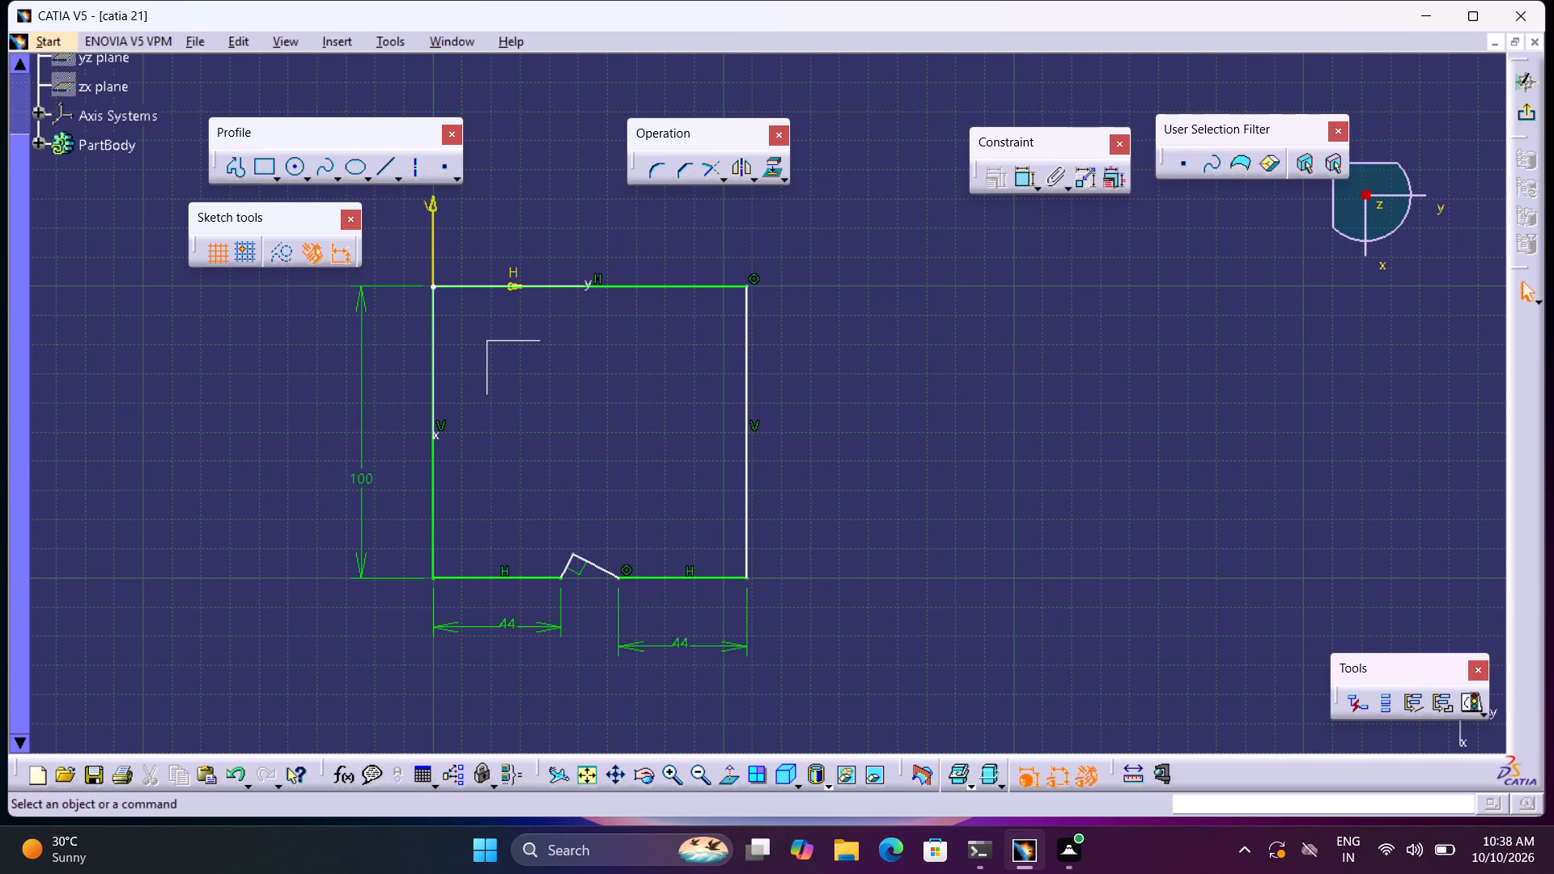
Sketch a vertical line about 37 mm long inside the profile, above the notch.
{"action": "left_click", "coordinate": [380, 172]}
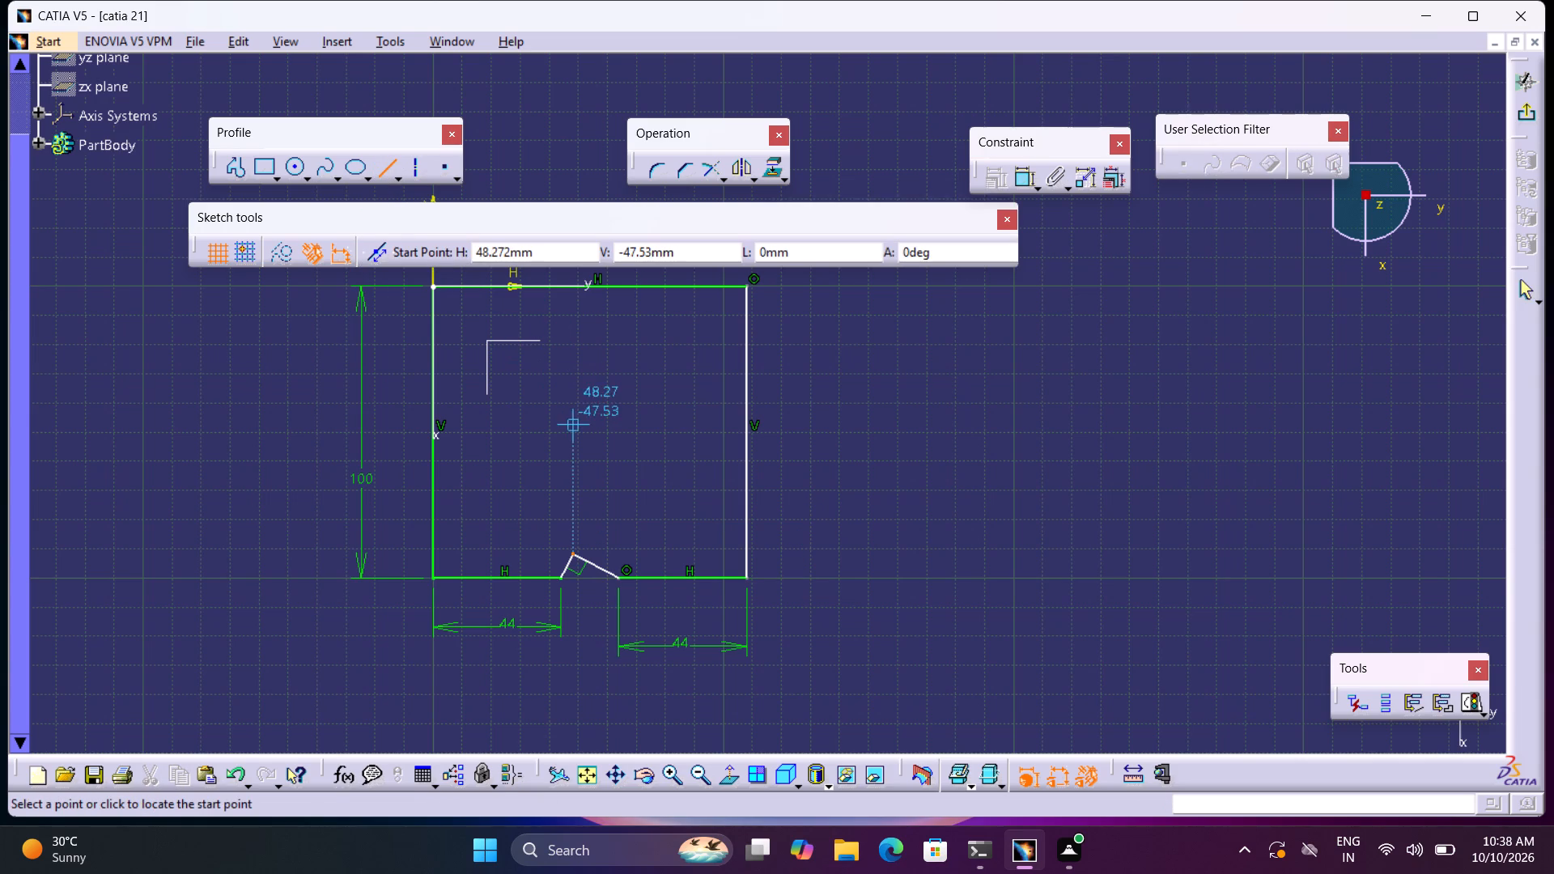
{"action": "left_click", "coordinate": [584, 392]}
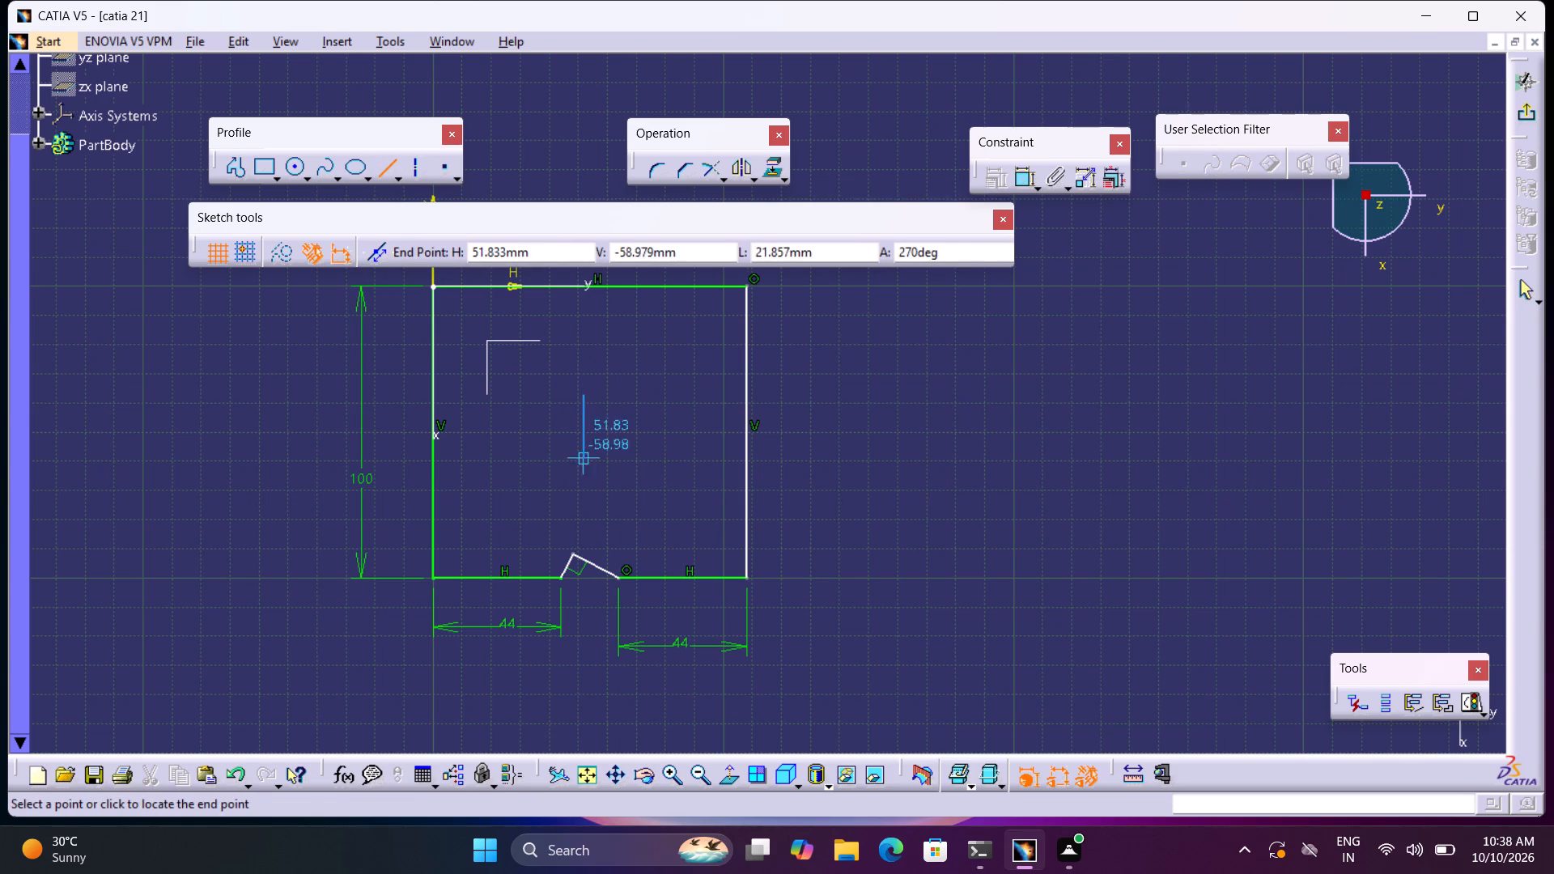
{"action": "left_click", "coordinate": [581, 501]}
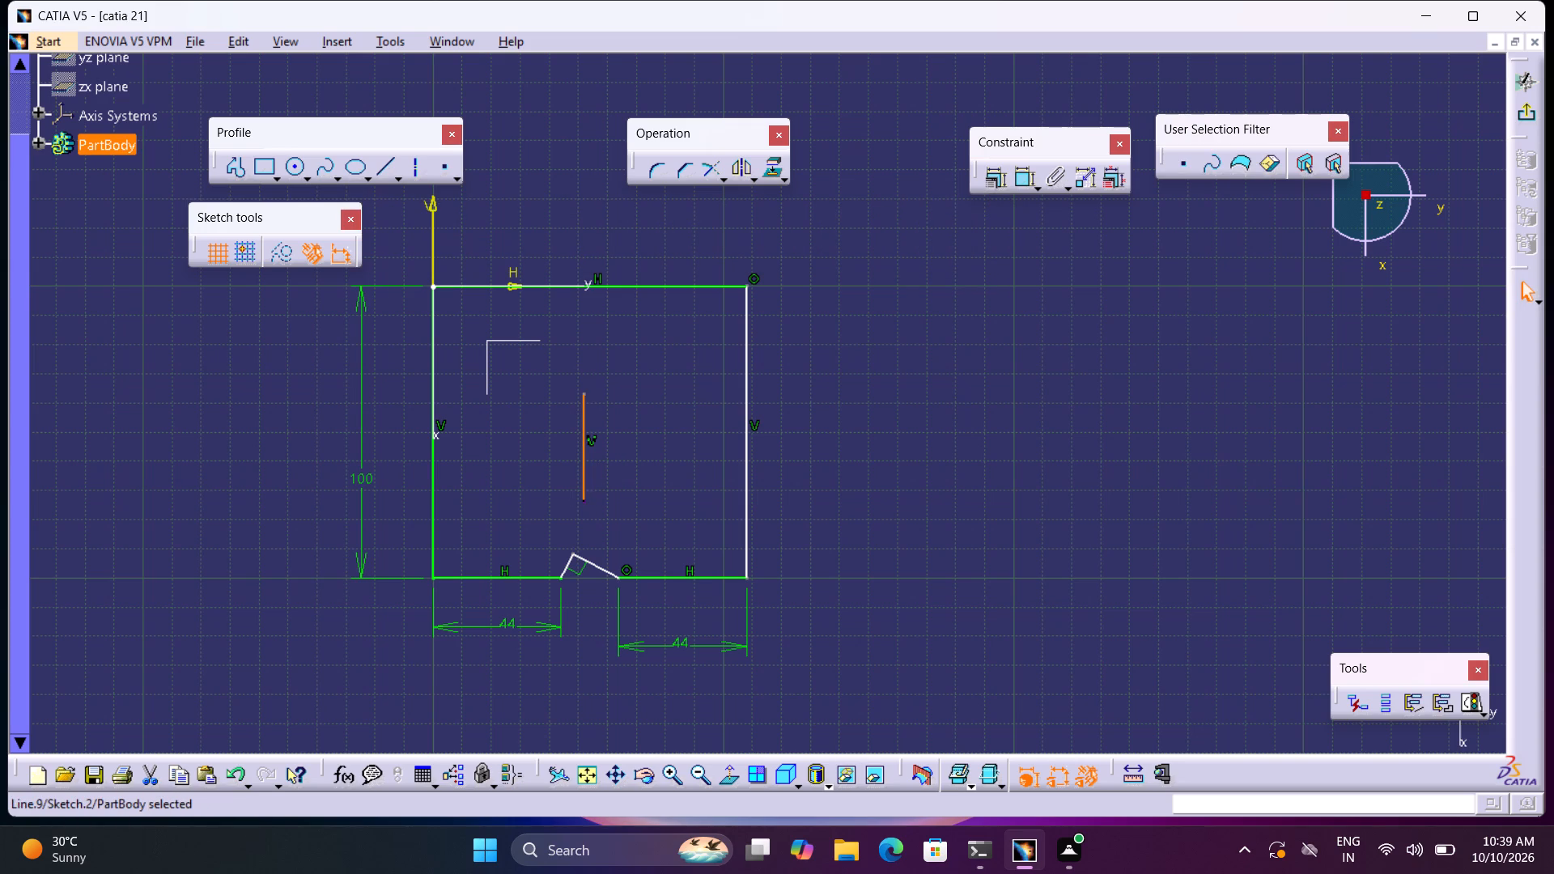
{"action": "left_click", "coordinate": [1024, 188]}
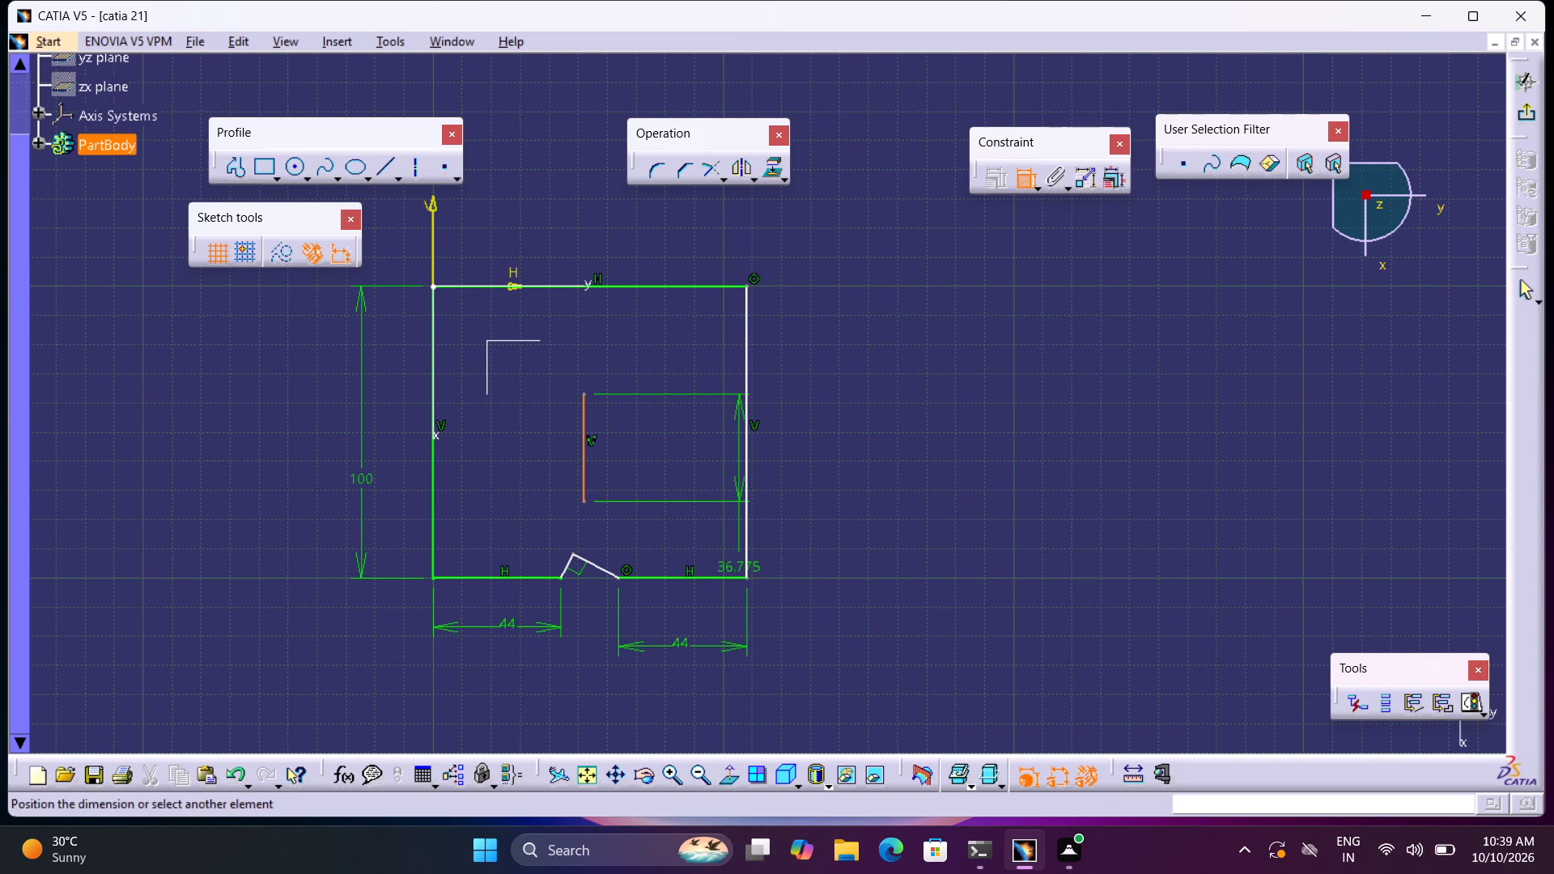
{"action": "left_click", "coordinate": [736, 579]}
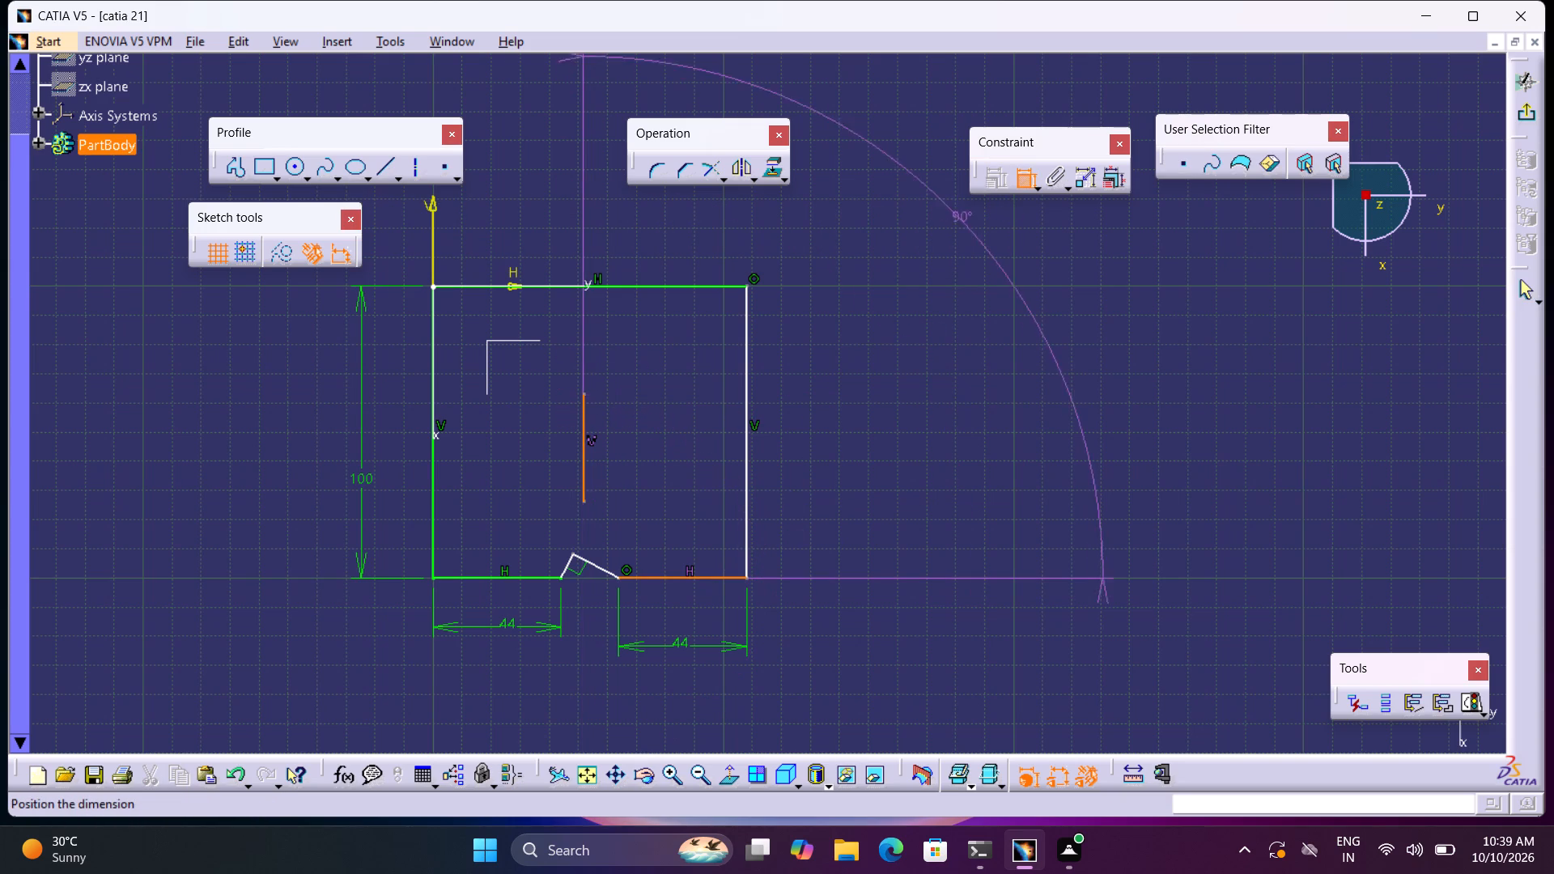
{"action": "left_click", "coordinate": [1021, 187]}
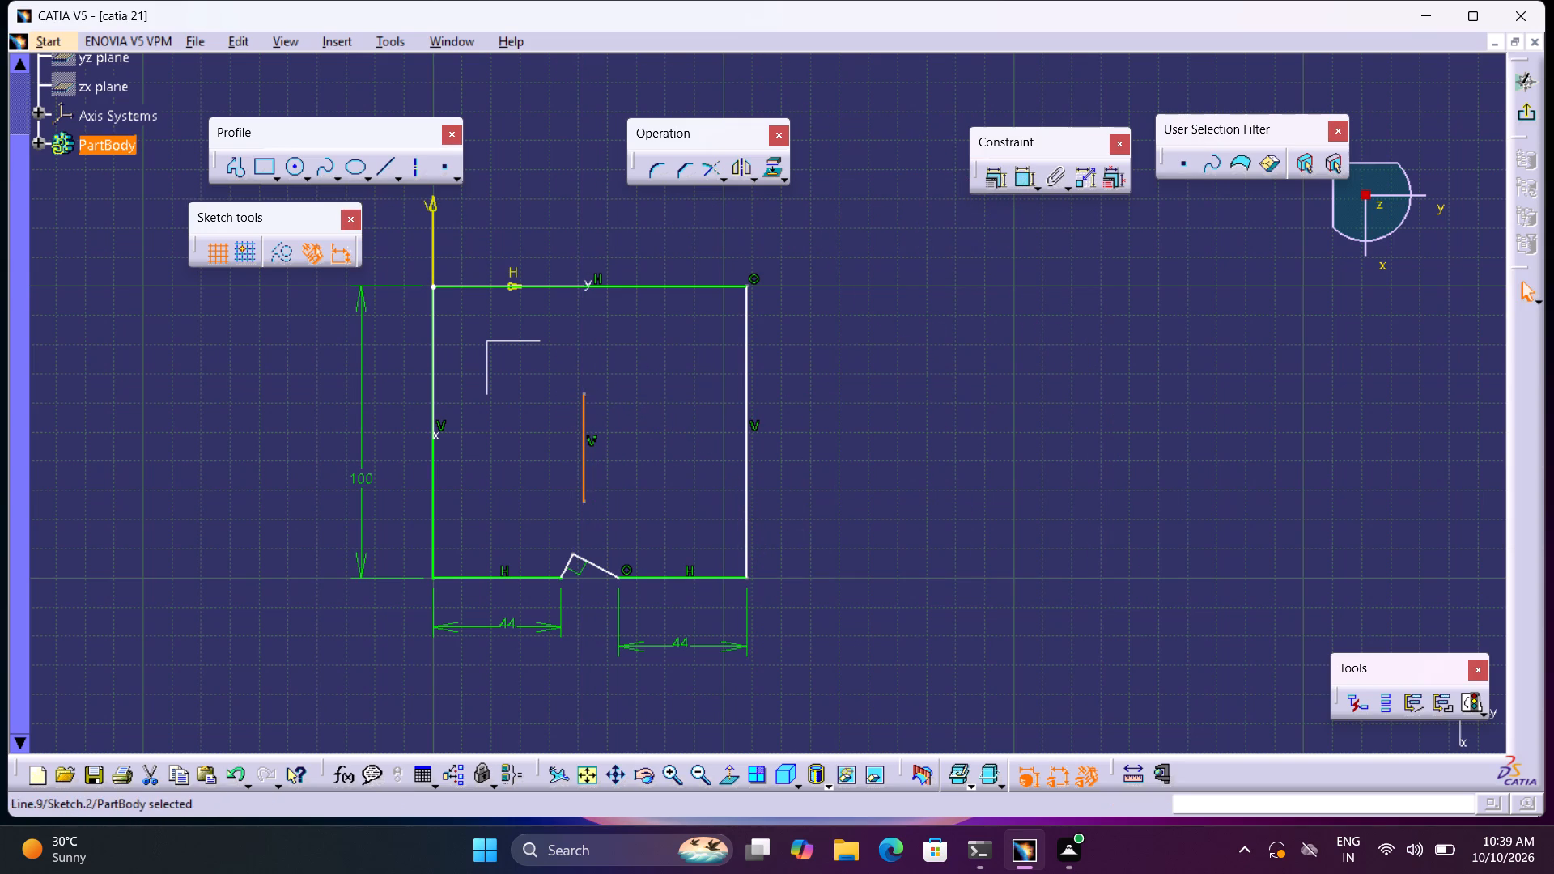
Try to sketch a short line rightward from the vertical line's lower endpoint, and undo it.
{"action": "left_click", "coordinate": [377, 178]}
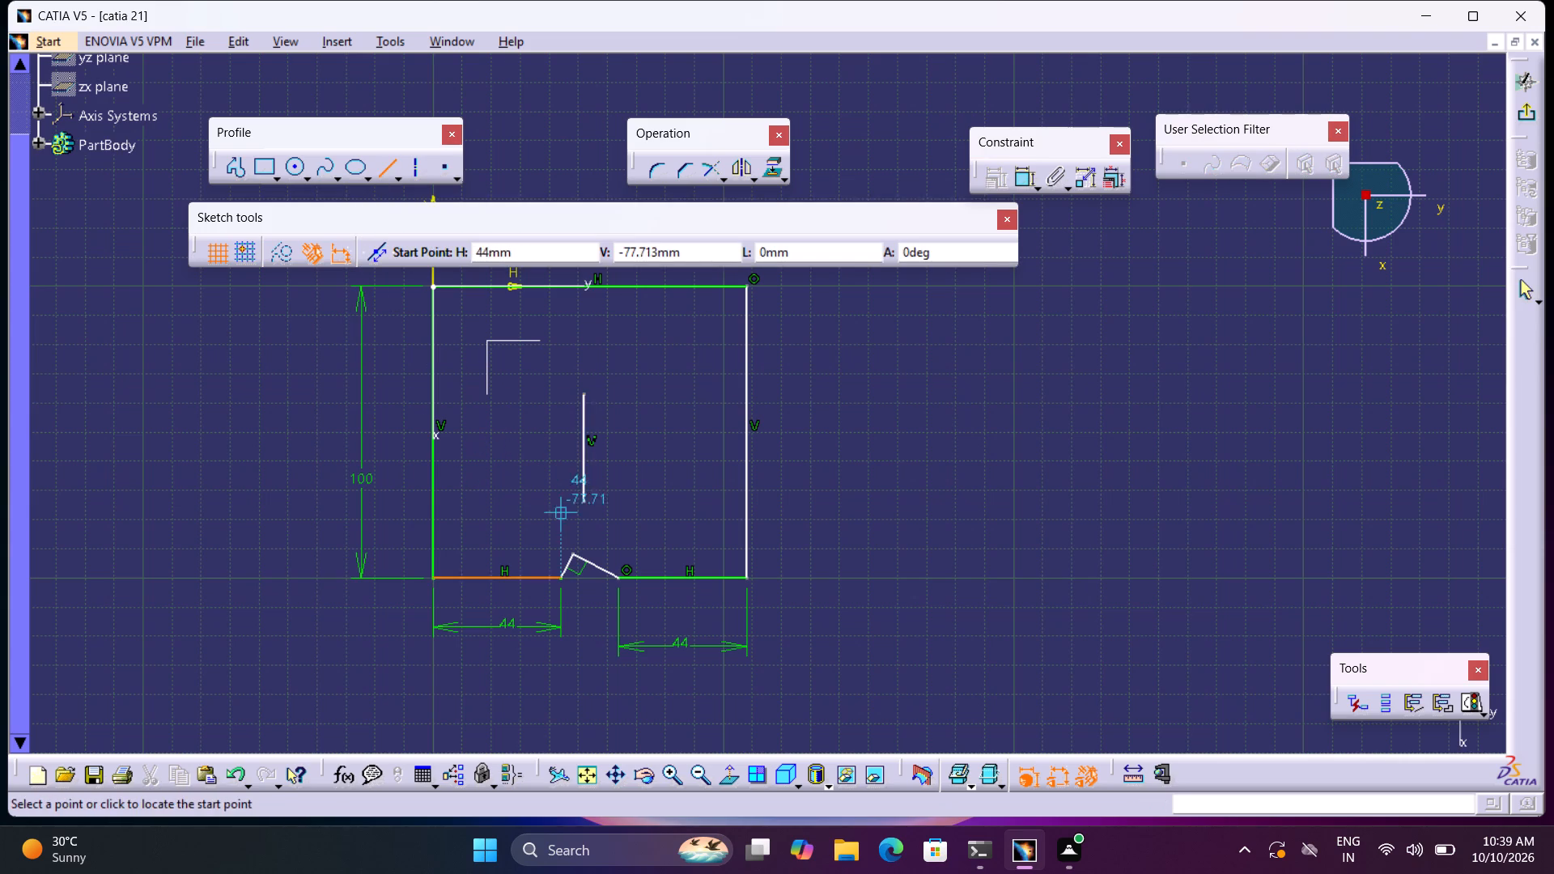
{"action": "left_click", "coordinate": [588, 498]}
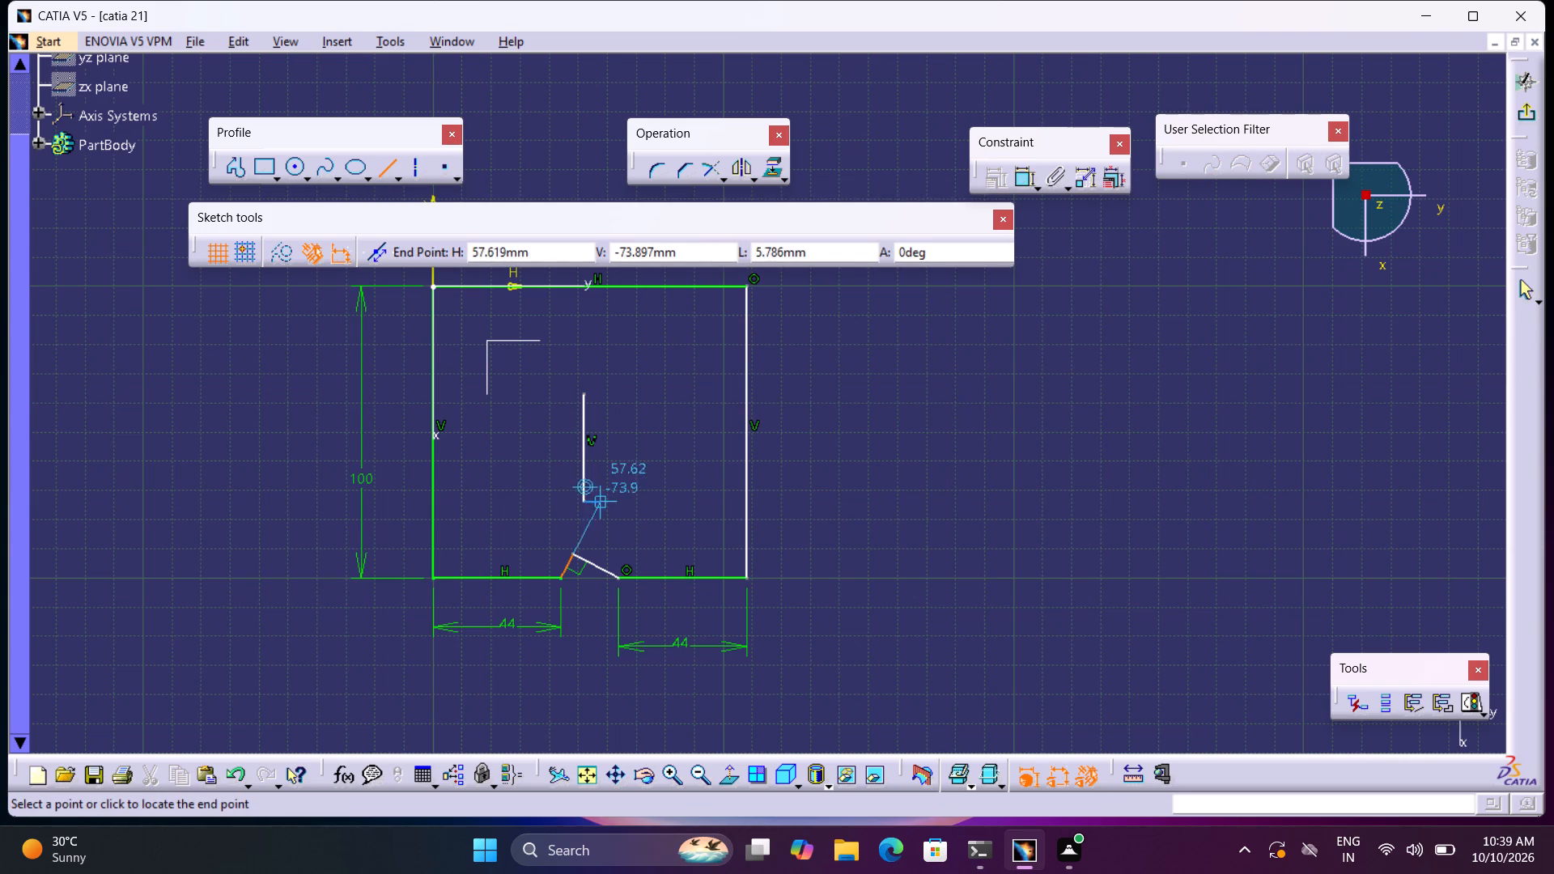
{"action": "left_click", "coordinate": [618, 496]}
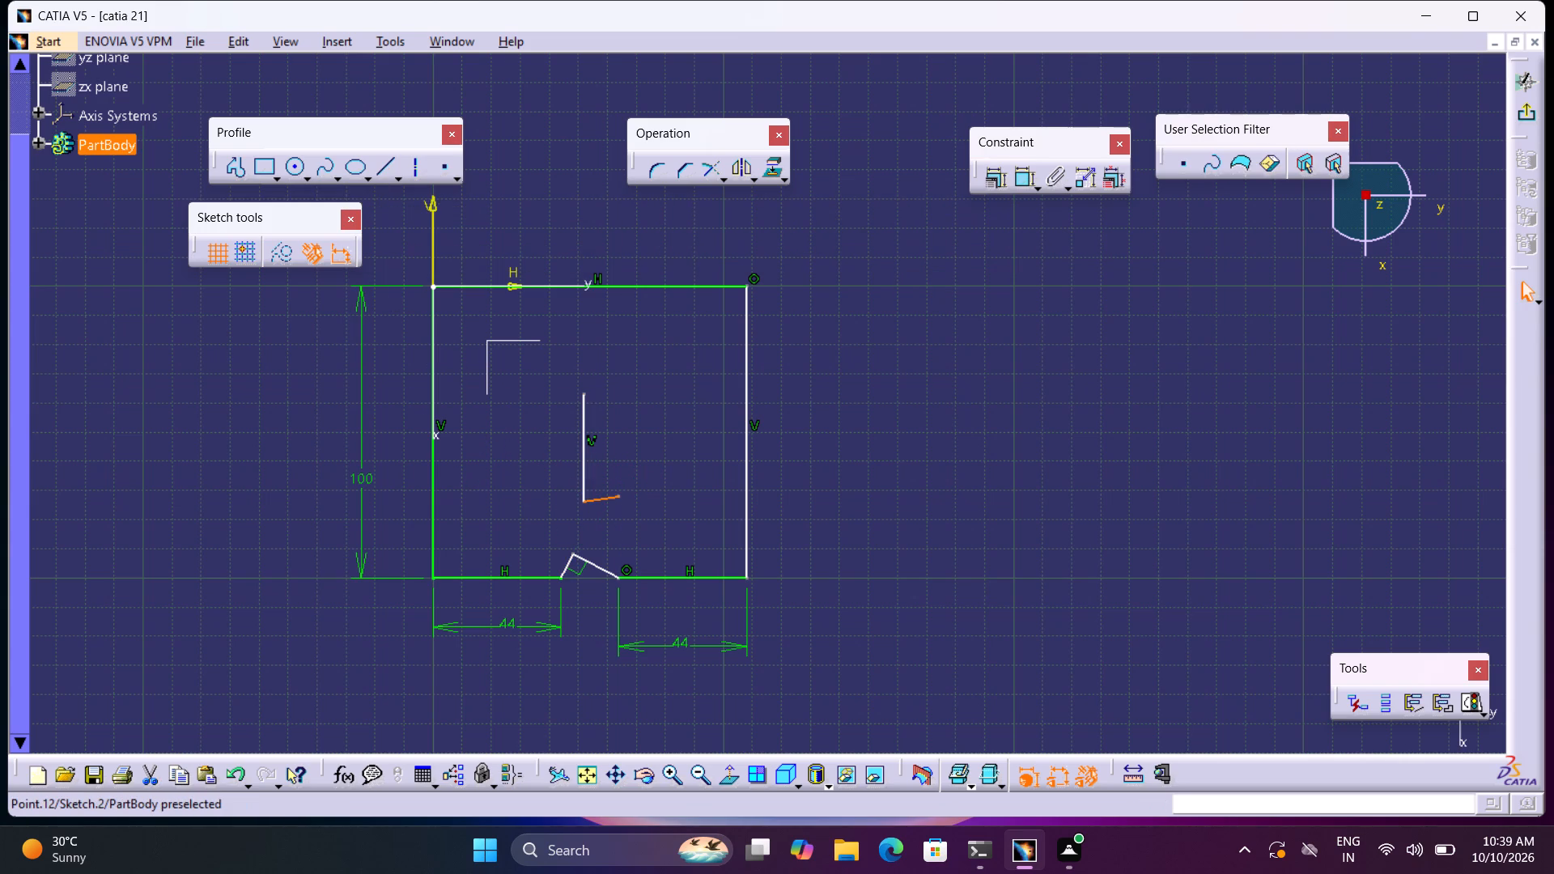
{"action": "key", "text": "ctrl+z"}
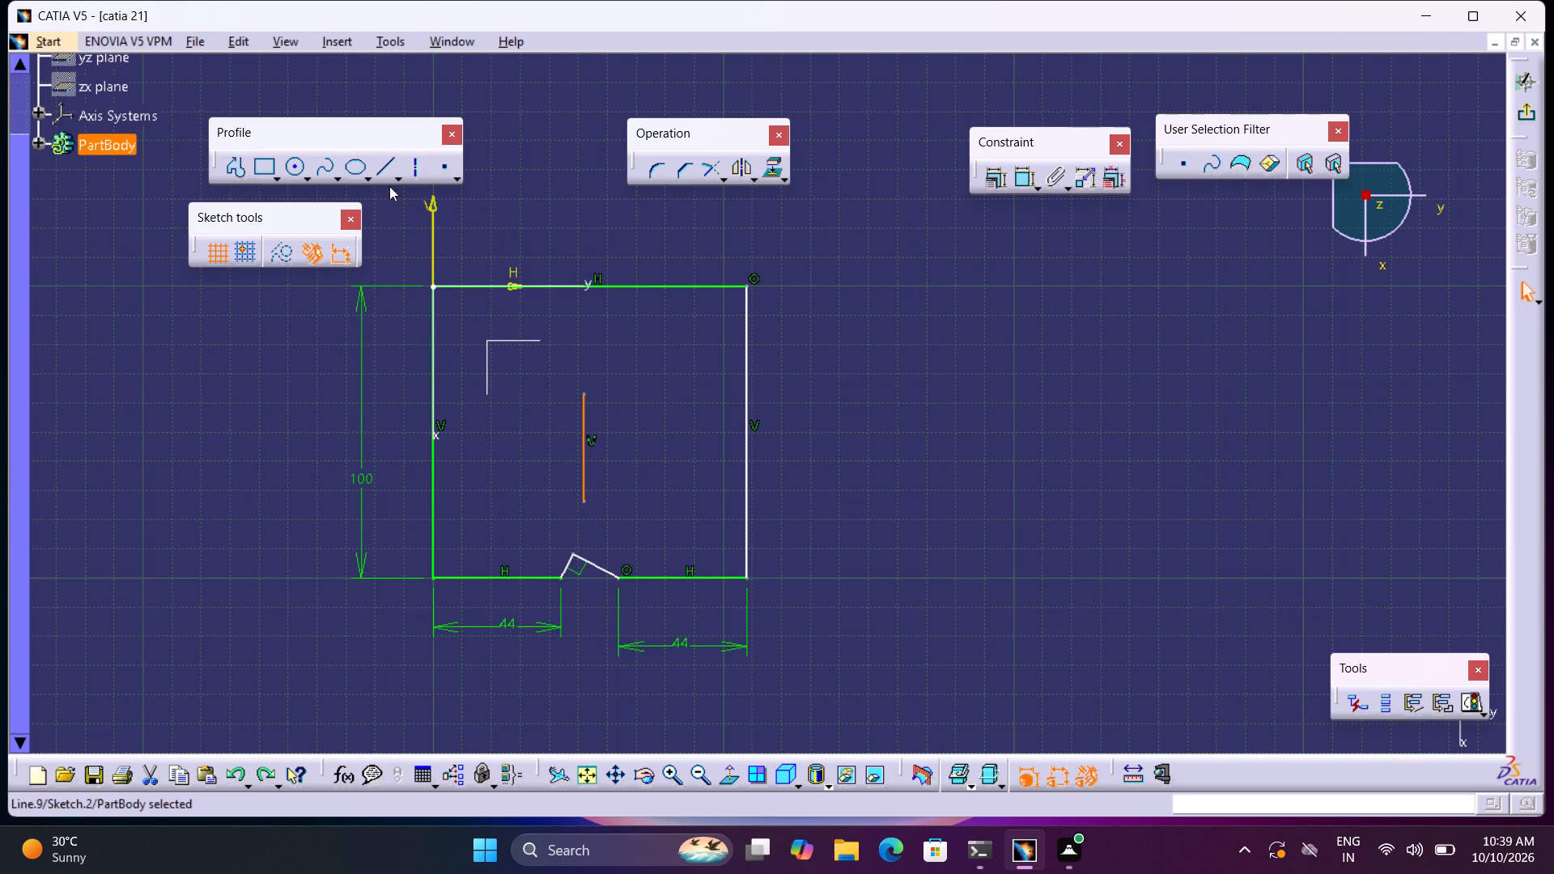
Sketch a short horizontal line extending right from the vertical line's lower endpoint.
{"action": "left_click", "coordinate": [385, 173]}
{"action": "left_click", "coordinate": [581, 499]}
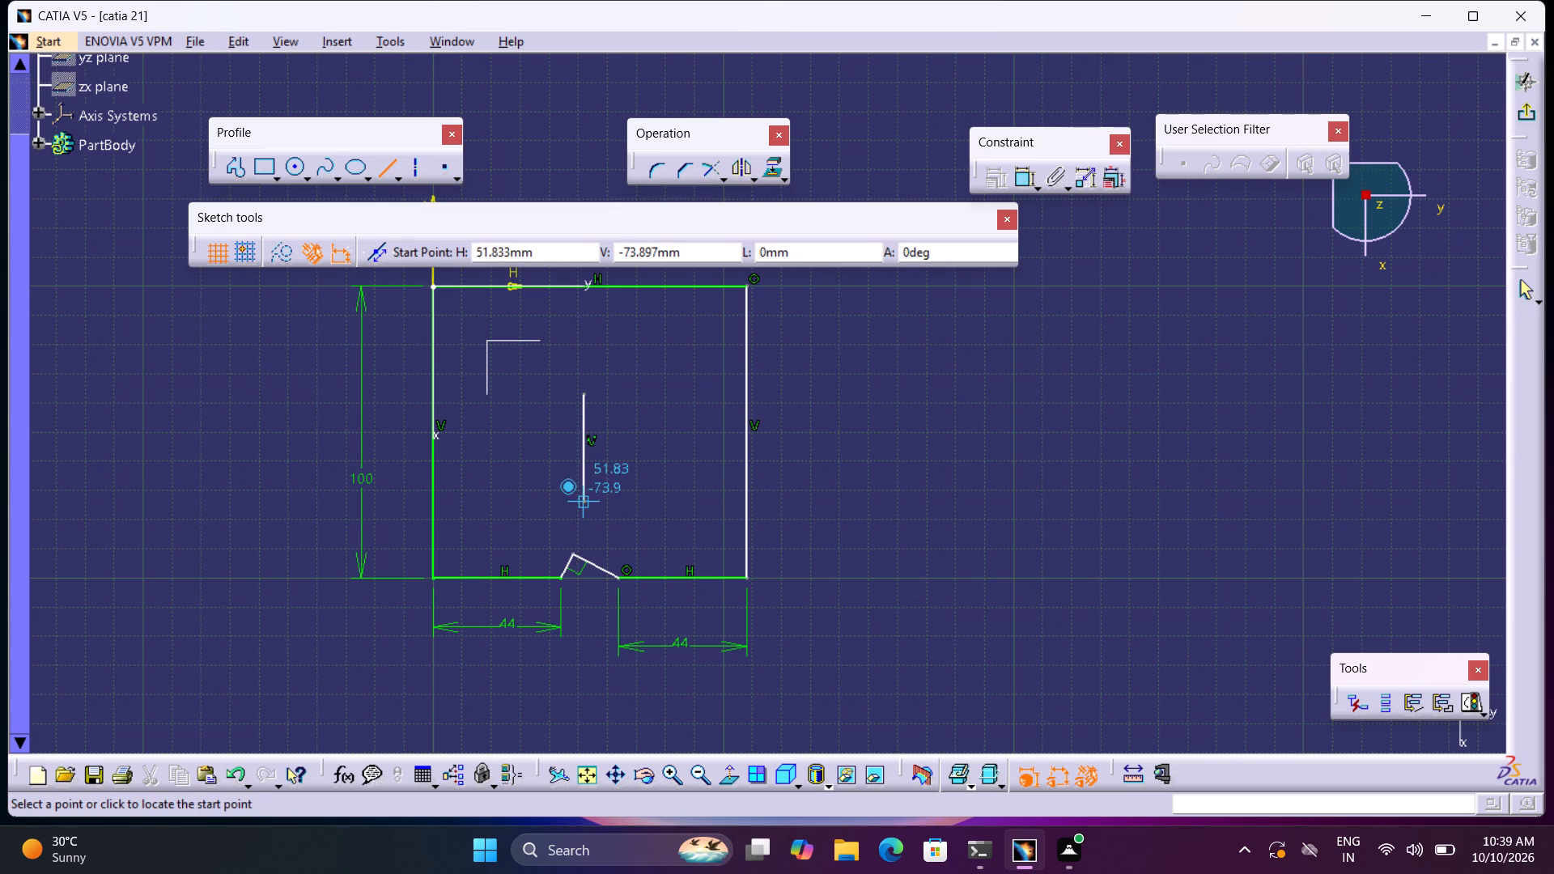
{"action": "left_click", "coordinate": [619, 503]}
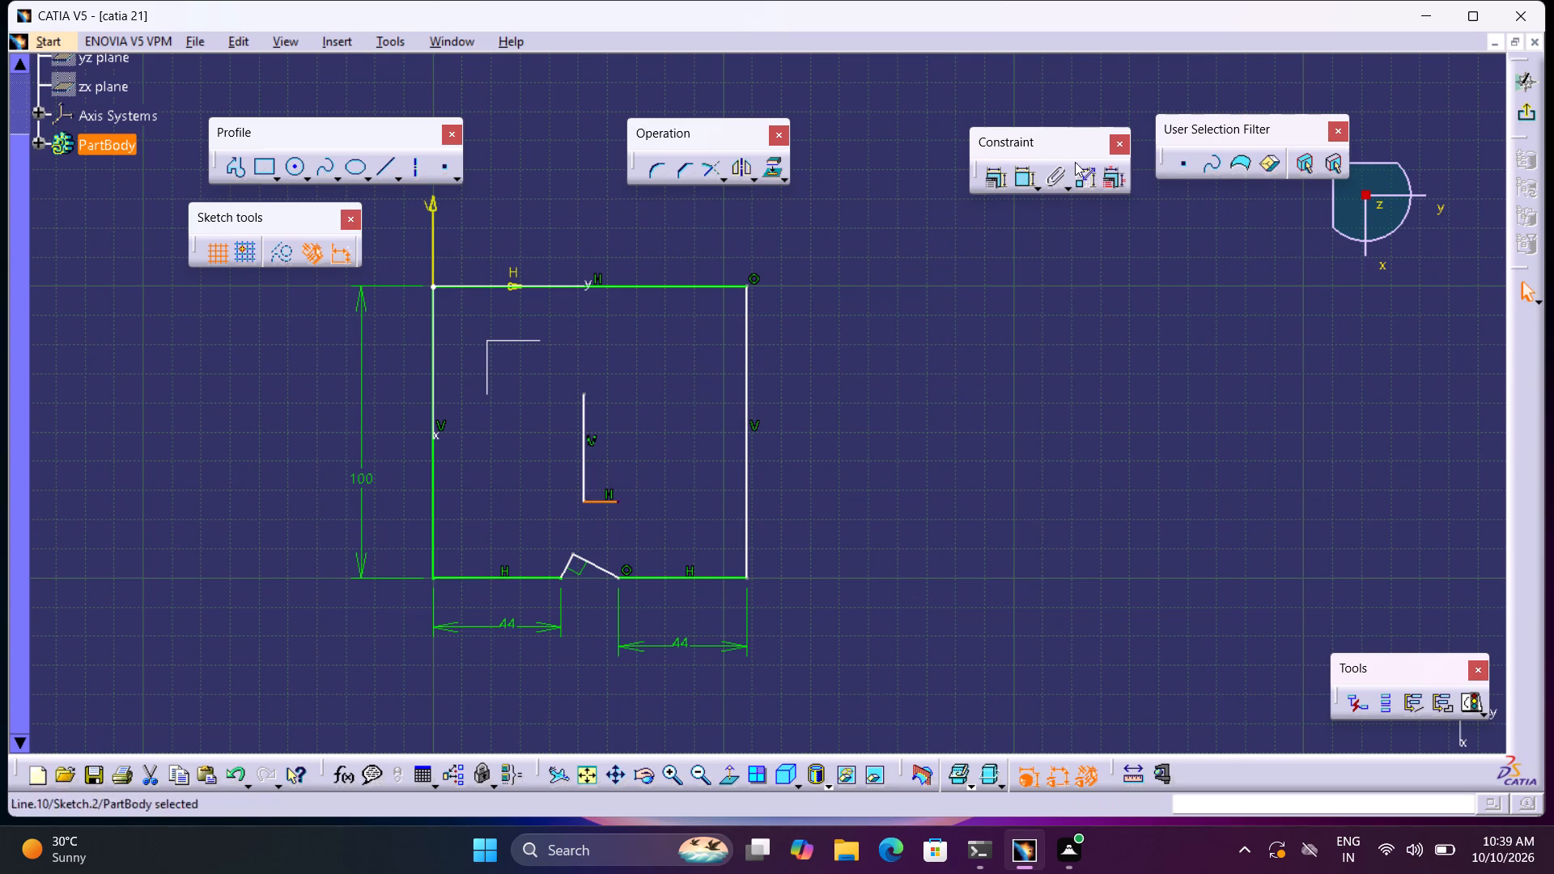
Dimension the distance between the short horizontal line and the profile's bottom edge and set it to 18 mm.
{"action": "left_click", "coordinate": [1025, 180]}
{"action": "left_click", "coordinate": [683, 580]}
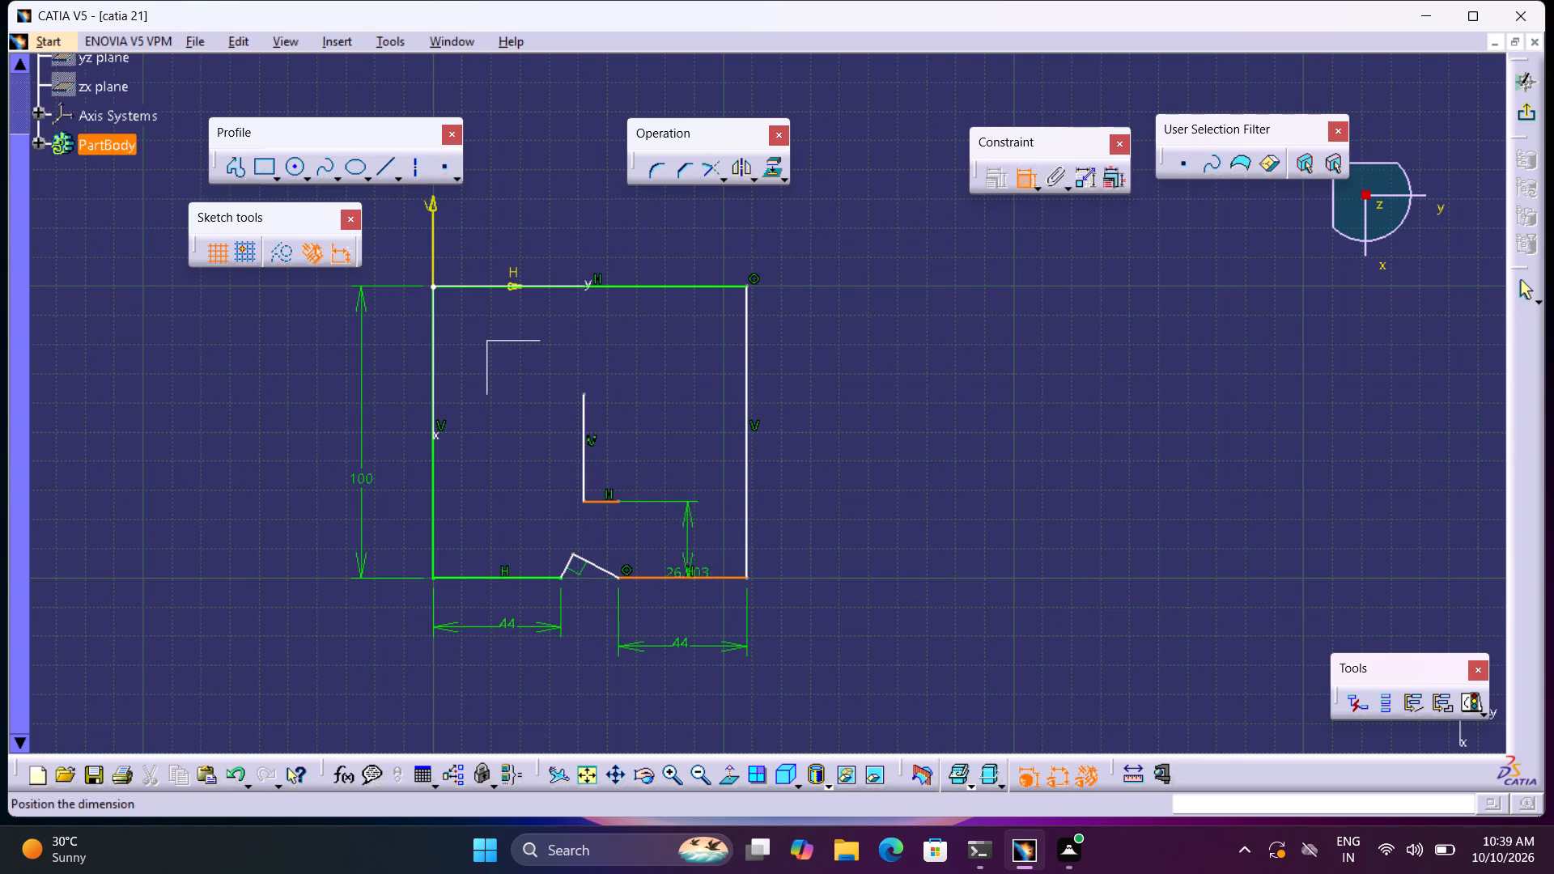
{"action": "left_click", "coordinate": [847, 556]}
{"action": "double_click", "coordinate": [846, 548]}
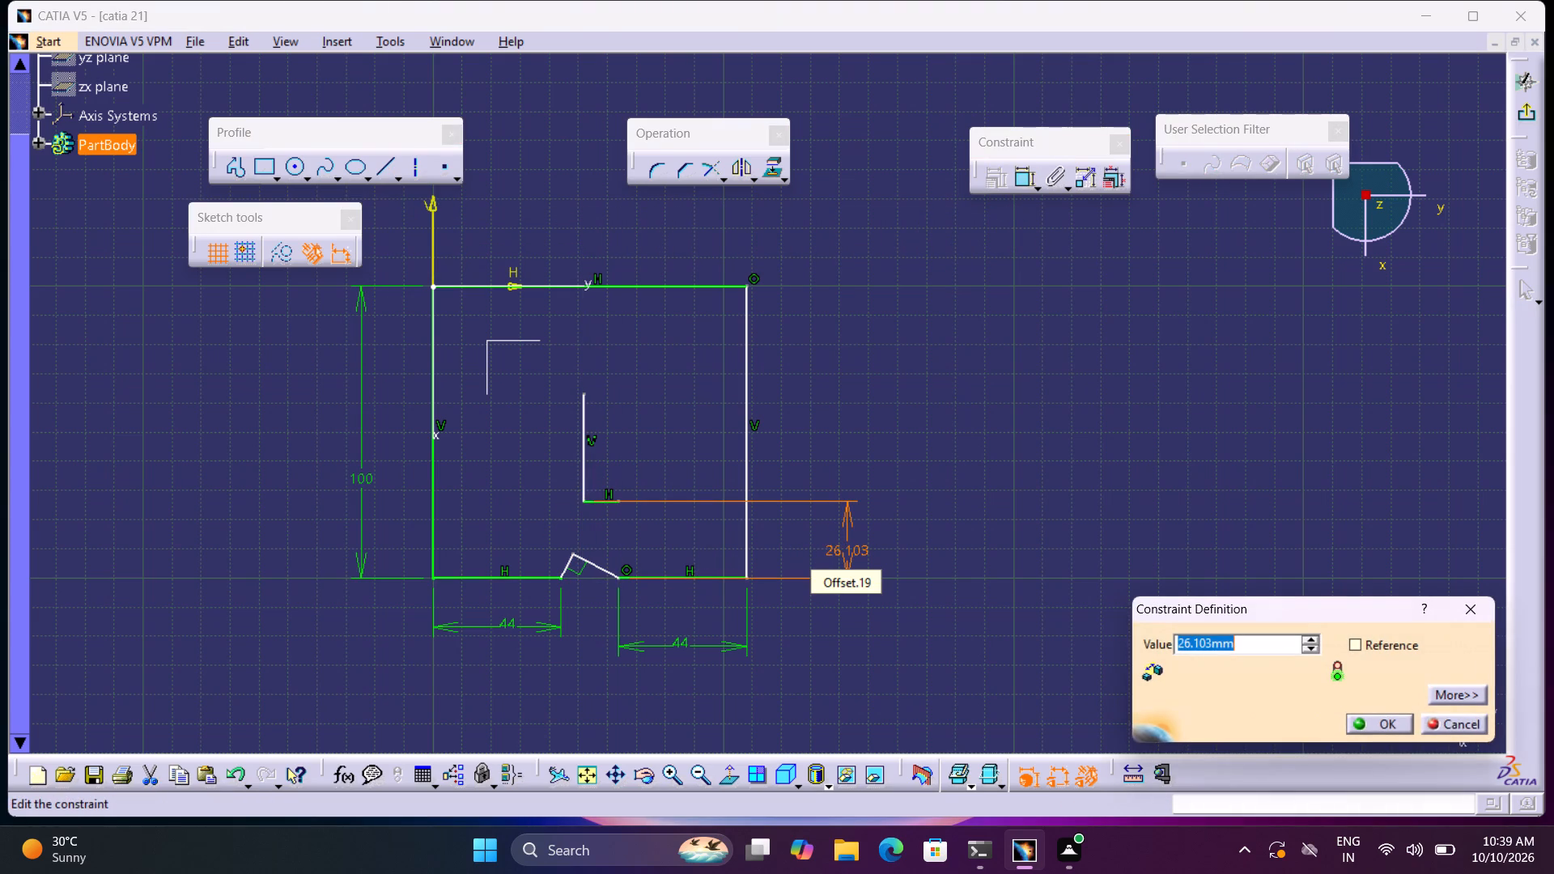
{"action": "key", "text": "1"}
{"action": "key", "text": "8"}
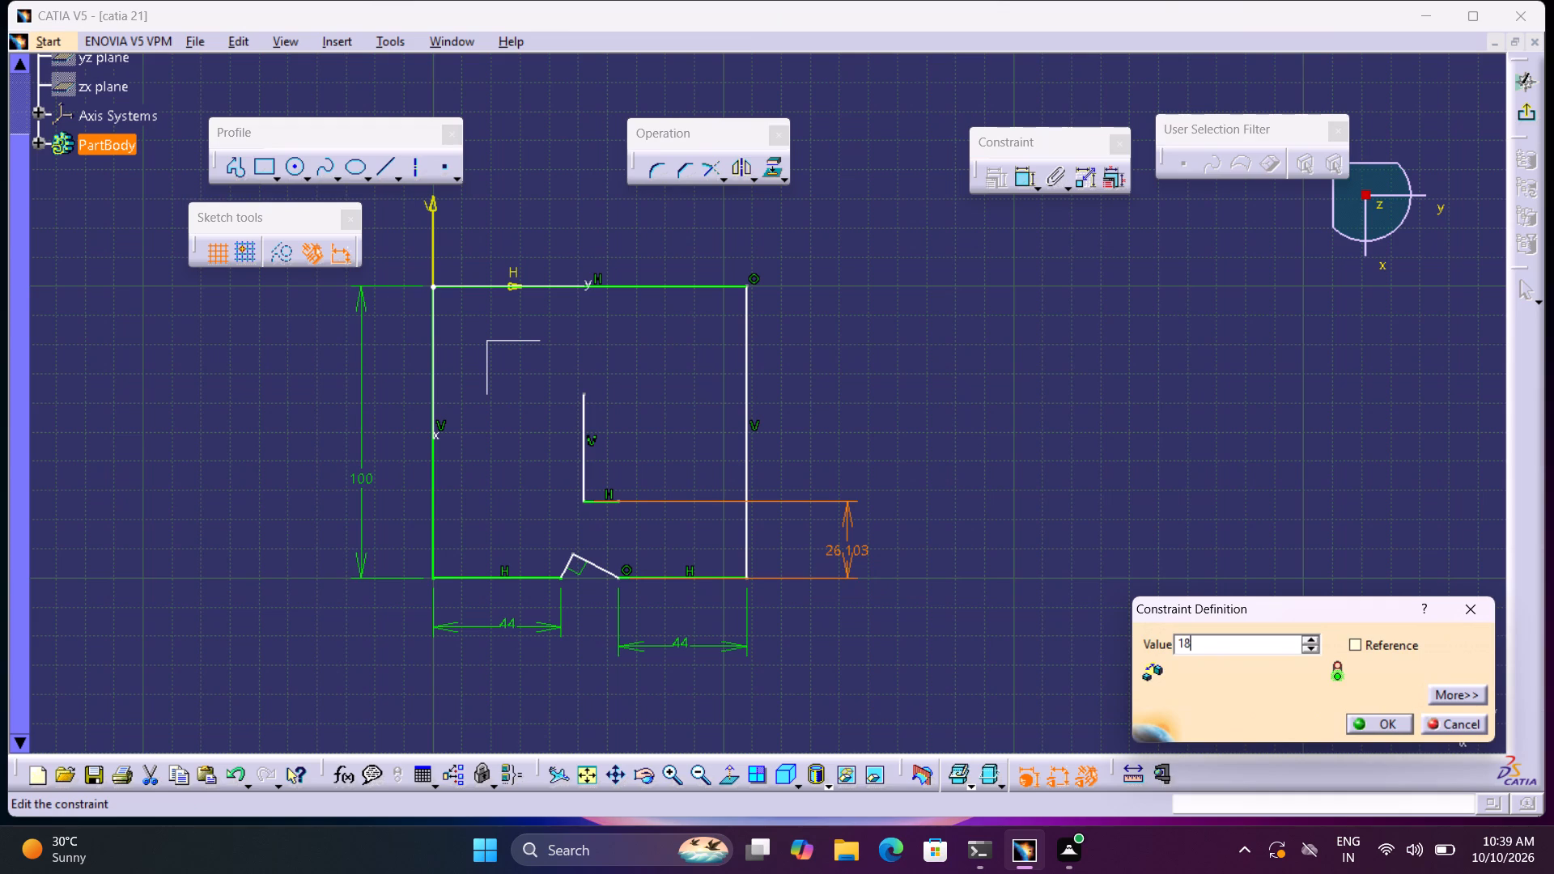
{"action": "key", "text": "Return"}
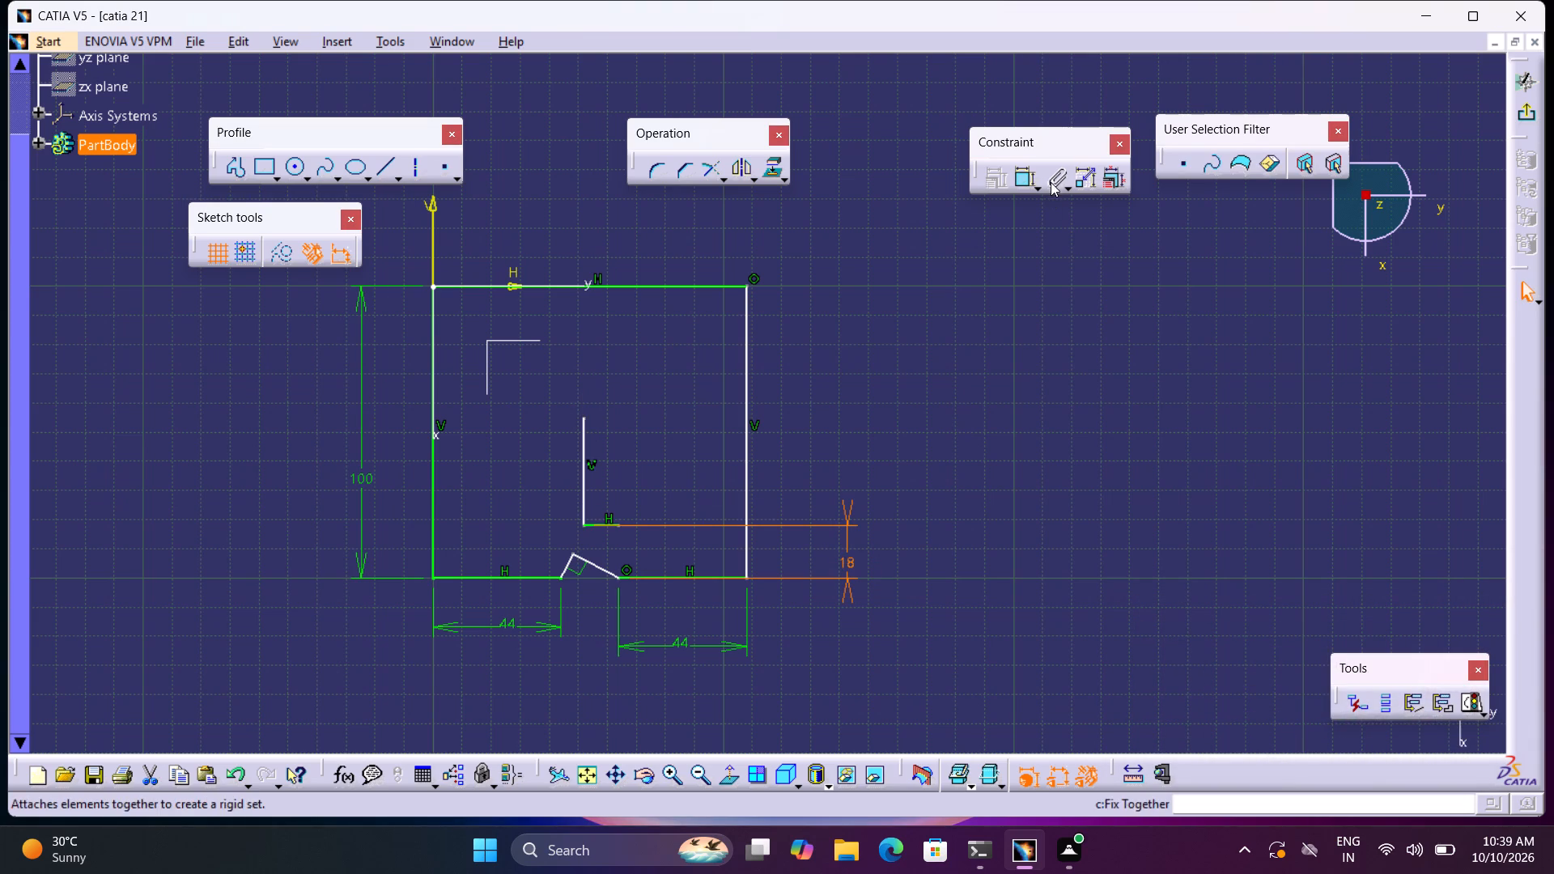
Dimension the distance between the inner vertical line and the profile's right edge and set it to 44 mm.
{"action": "double_click", "coordinate": [1027, 250]}
{"action": "left_click", "coordinate": [1017, 186]}
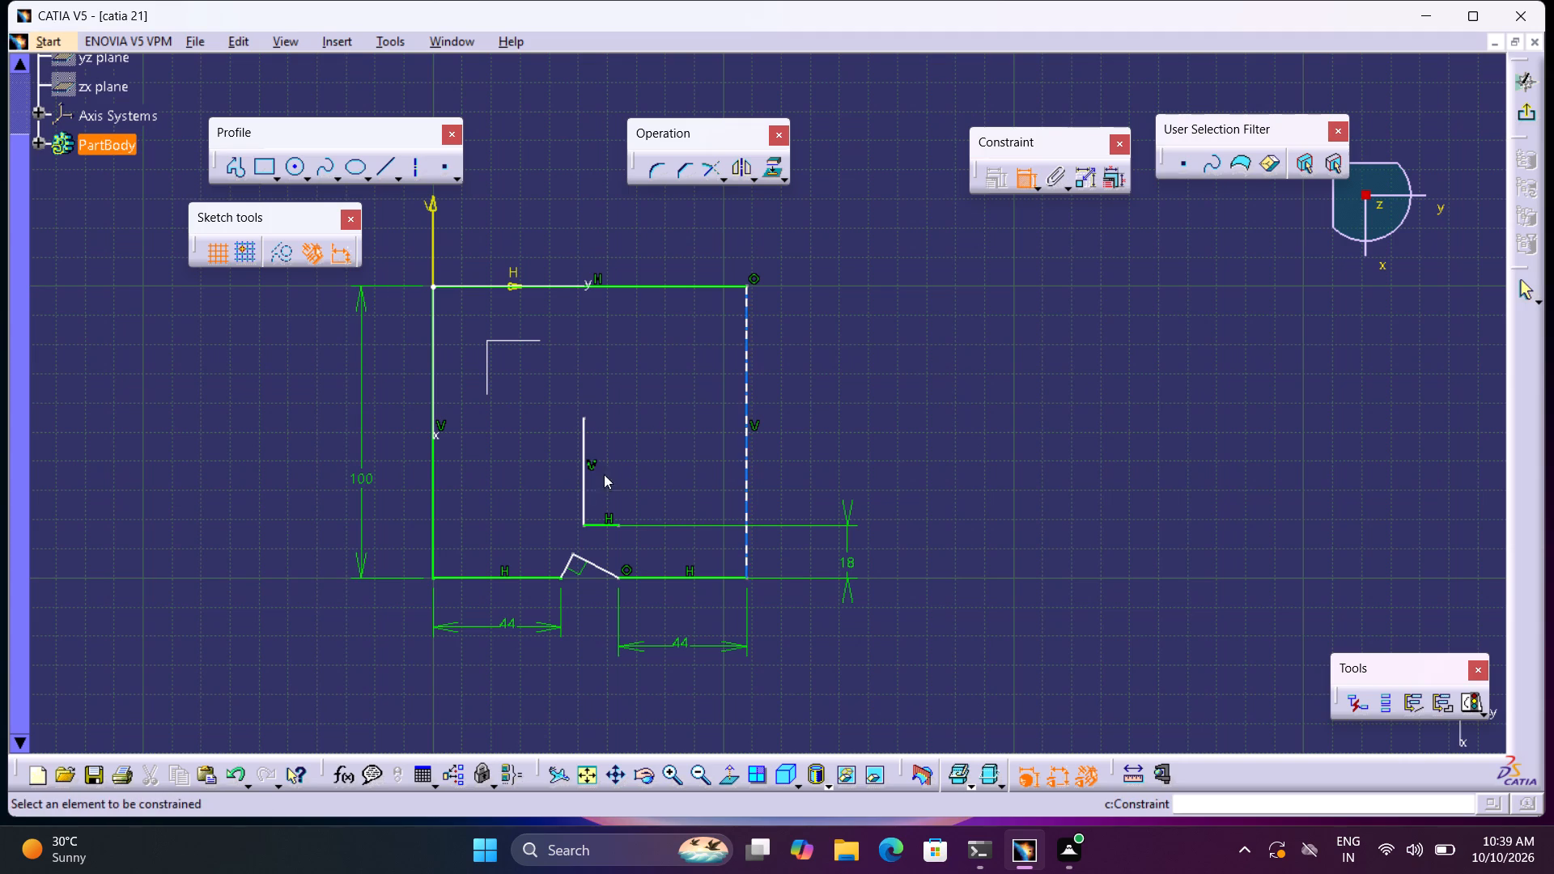
{"action": "left_click", "coordinate": [581, 482]}
{"action": "left_click", "coordinate": [745, 486]}
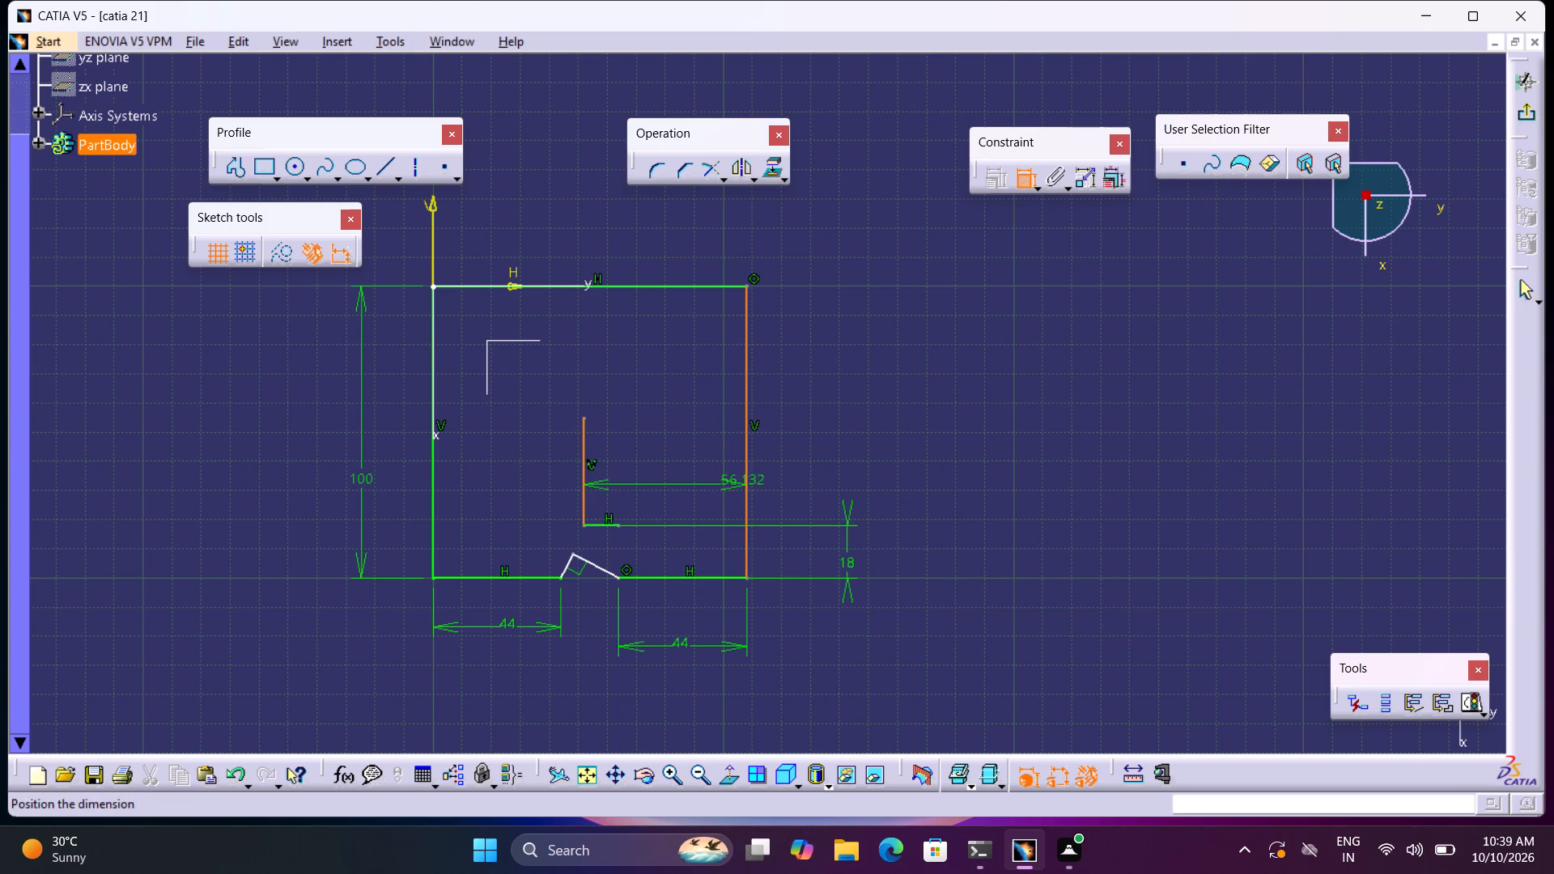
{"action": "left_click", "coordinate": [698, 449]}
{"action": "triple_click", "coordinate": [706, 435]}
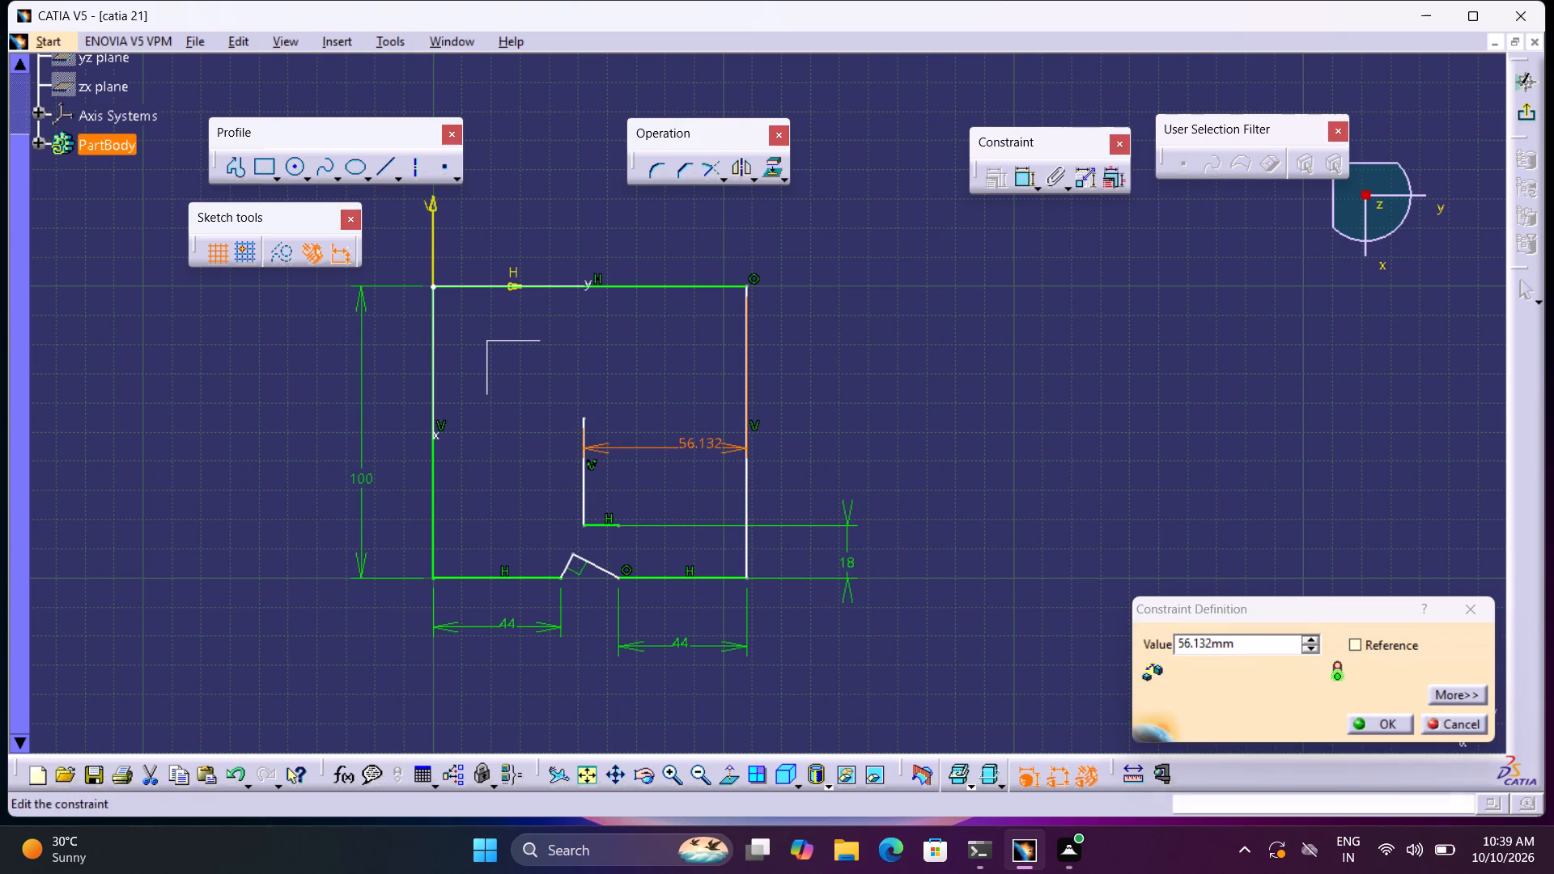
{"action": "type", "text": "44"}
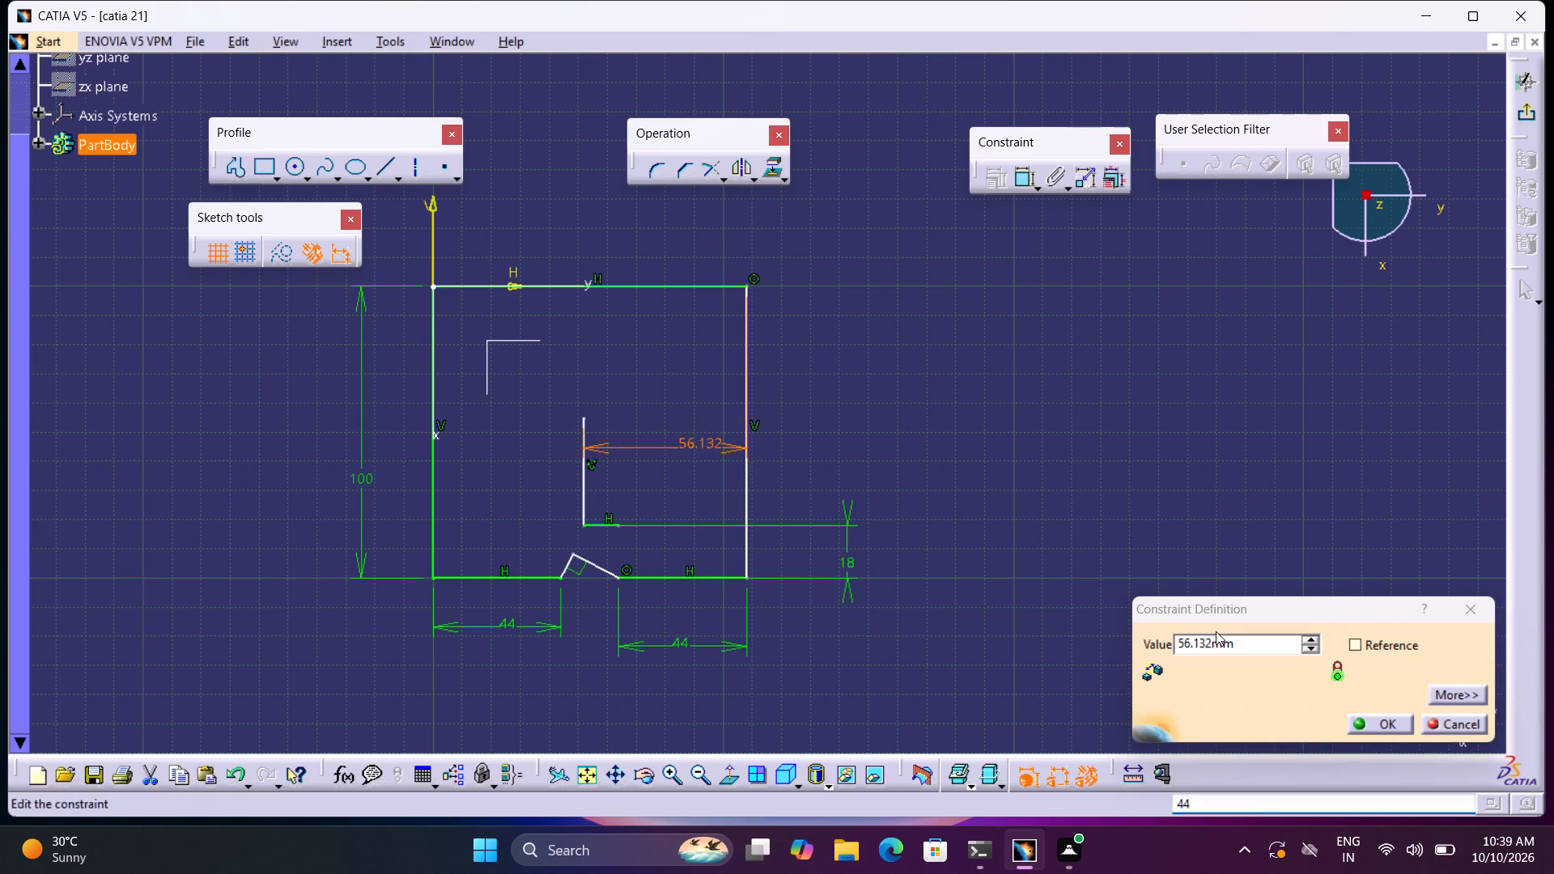
{"action": "left_click_drag", "start_coordinate": [1238, 644], "coordinate": [1081, 649]}
{"action": "type", "text": "44"}
{"action": "key", "text": "Return"}
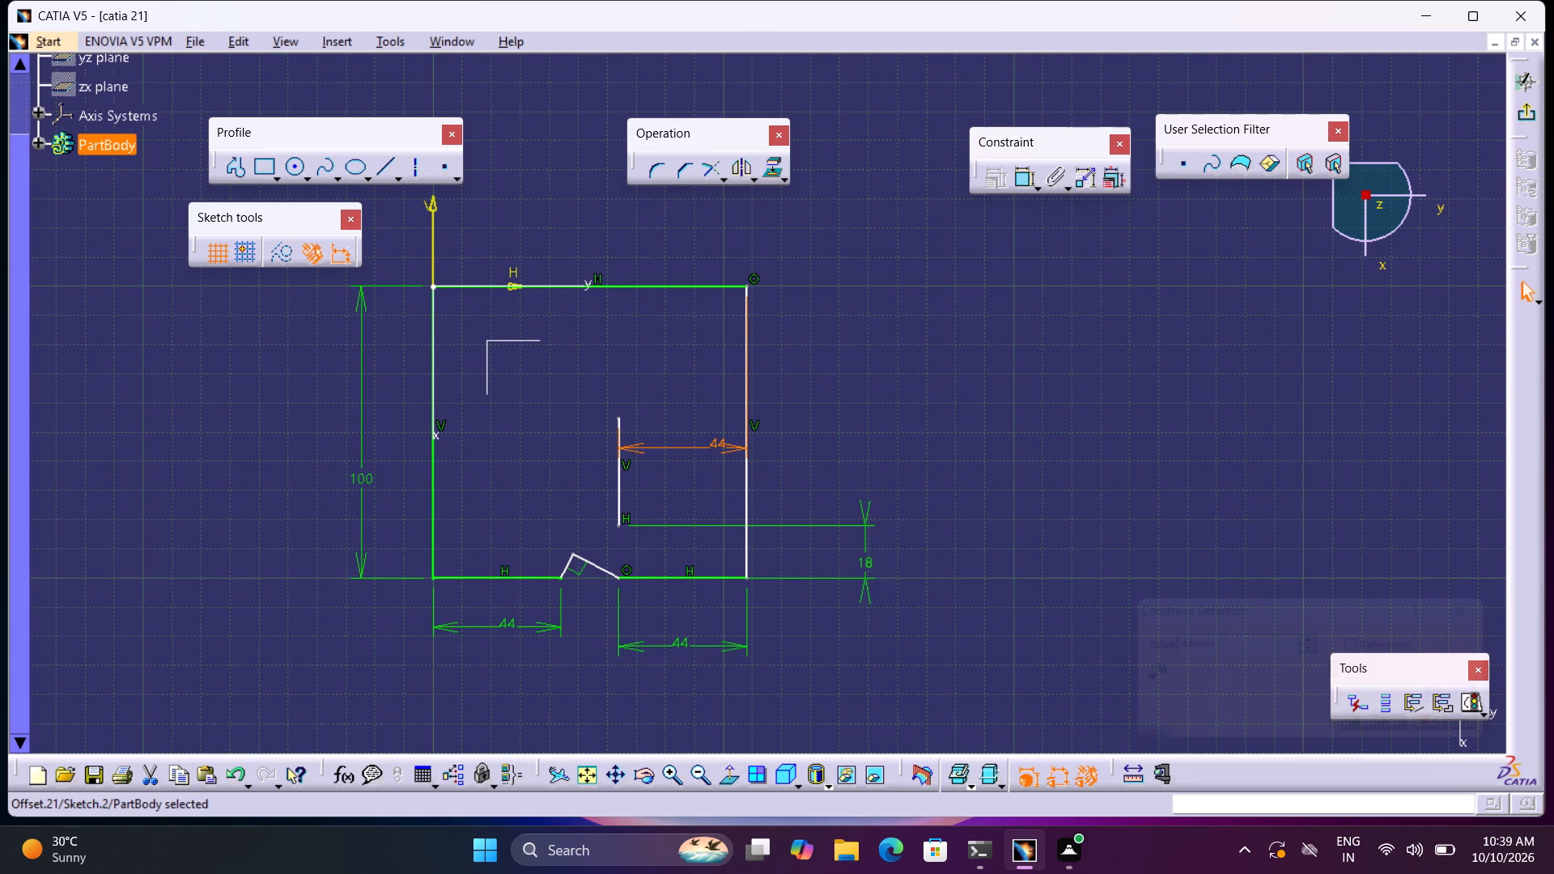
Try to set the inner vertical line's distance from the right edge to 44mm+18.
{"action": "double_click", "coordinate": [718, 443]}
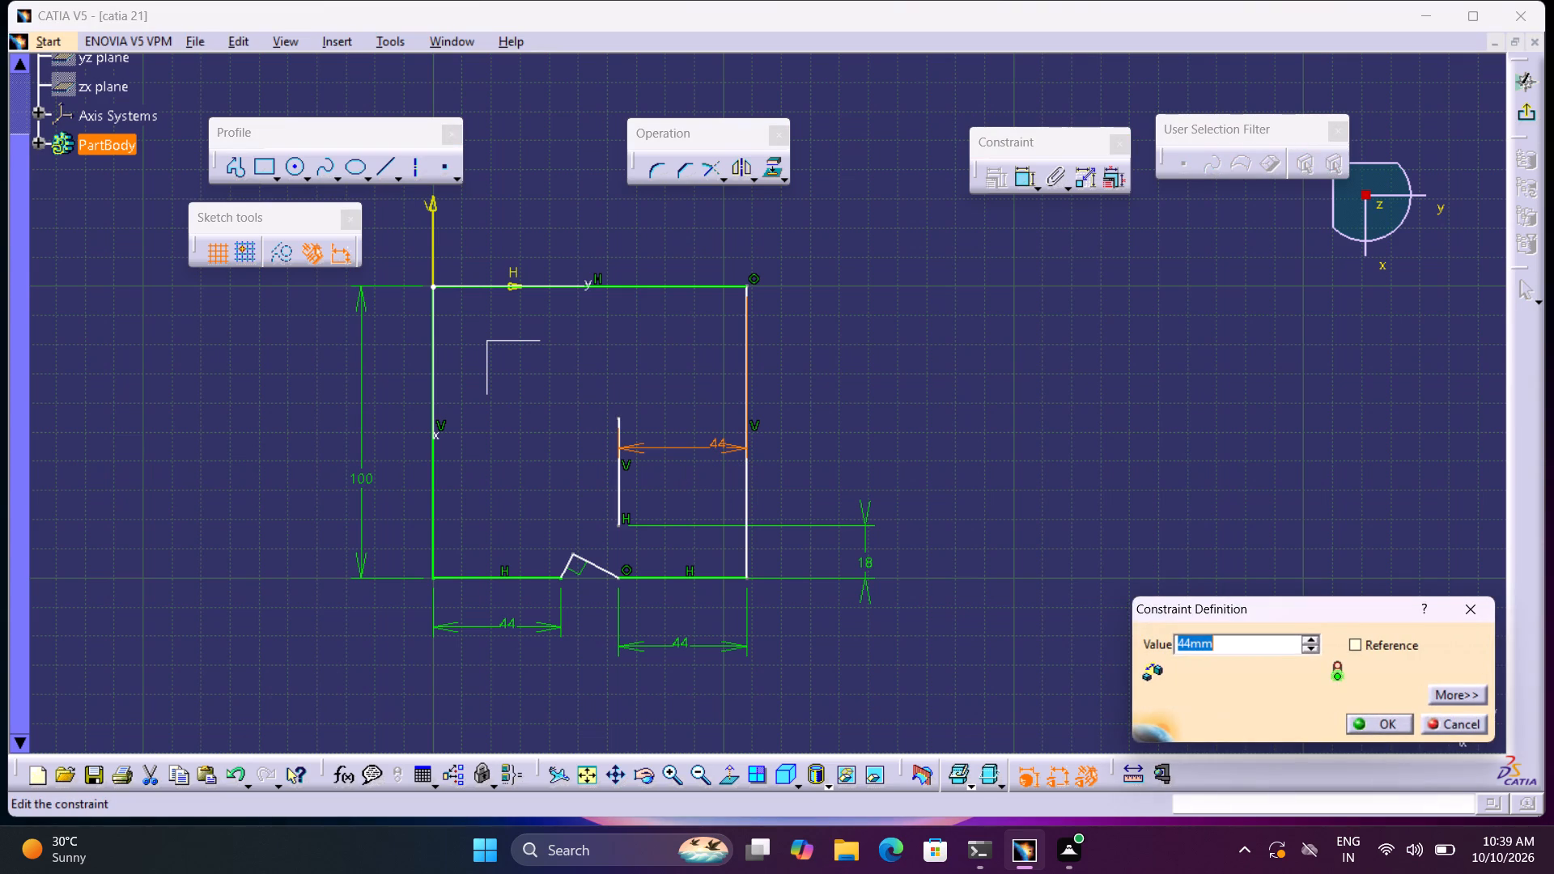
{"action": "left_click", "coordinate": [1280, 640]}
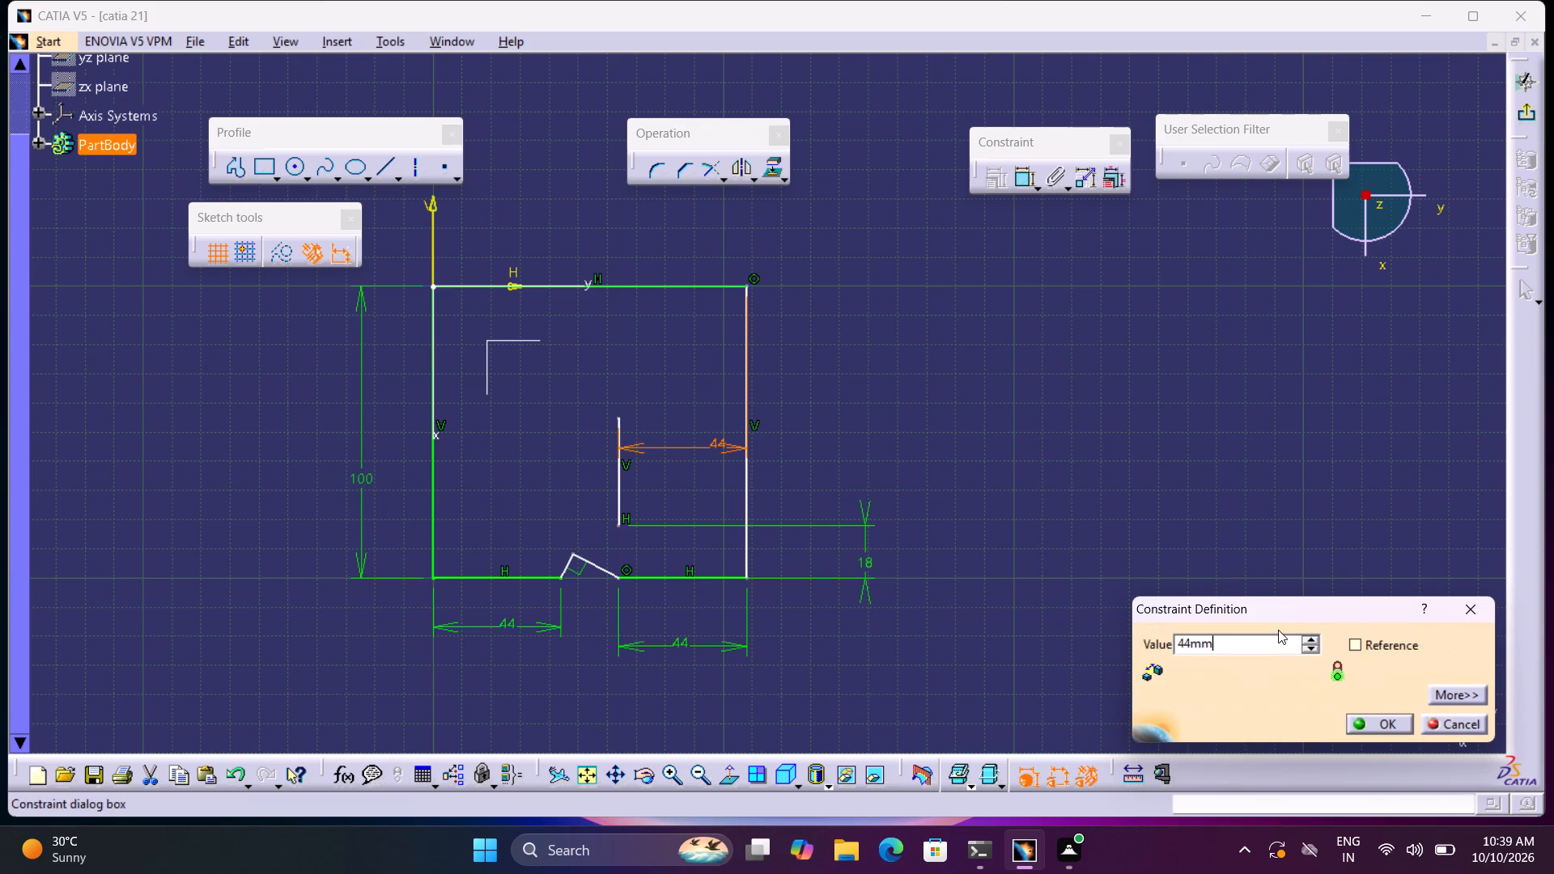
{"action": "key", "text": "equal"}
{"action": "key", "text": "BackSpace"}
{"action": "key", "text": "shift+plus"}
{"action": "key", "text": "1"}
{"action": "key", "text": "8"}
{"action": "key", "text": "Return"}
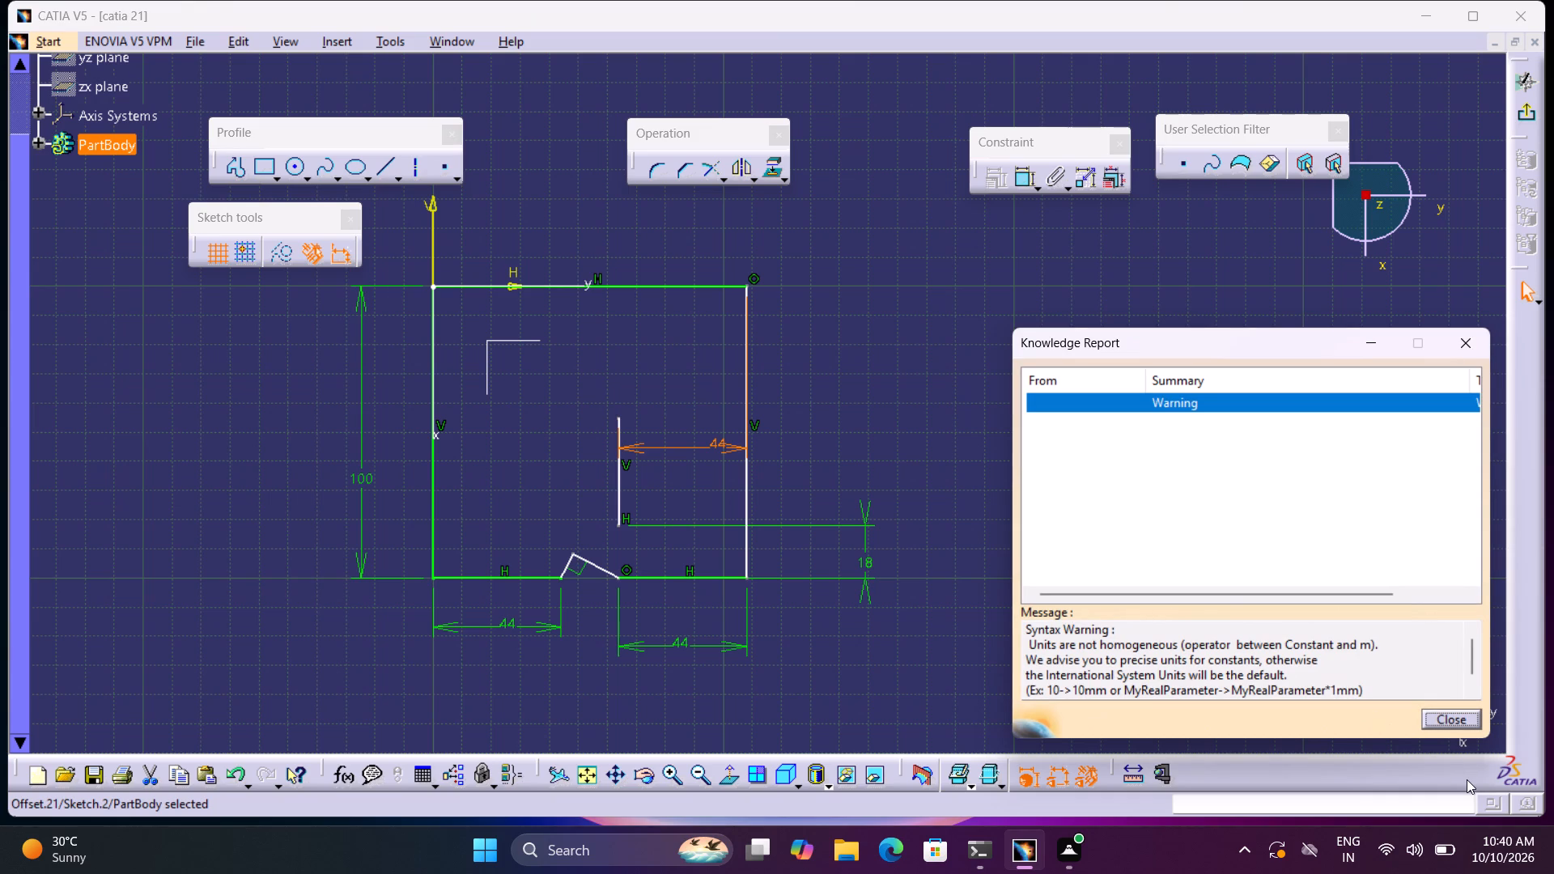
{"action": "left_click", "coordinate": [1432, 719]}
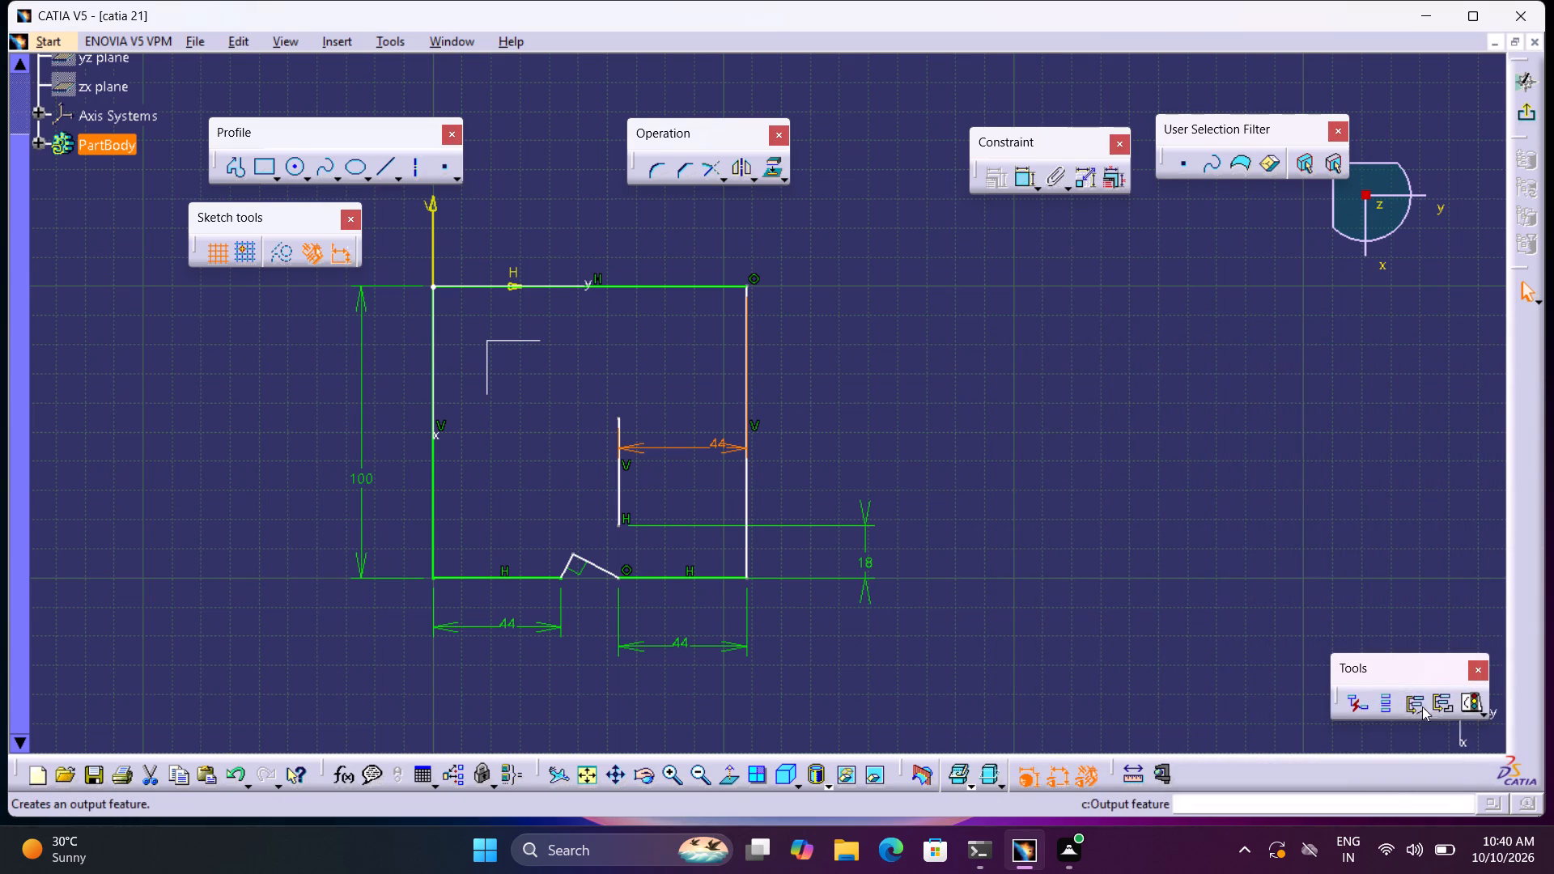
Set the inner vertical line's distance from the profile's right edge to 44+18 mm.
{"action": "double_click", "coordinate": [724, 439]}
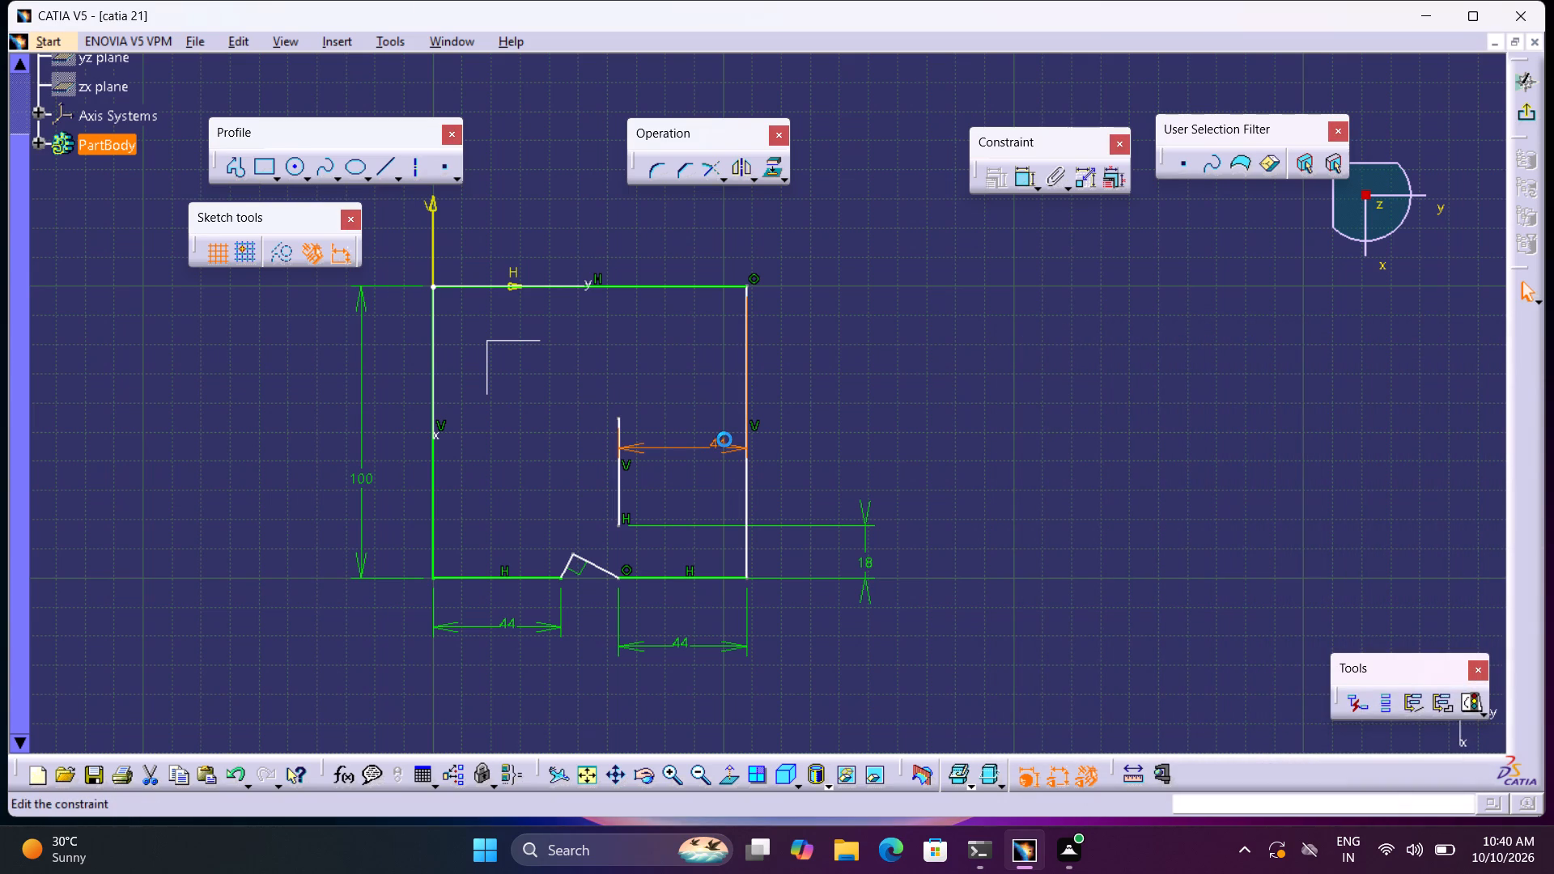
{"action": "type", "text": "44"}
{"action": "key", "text": "shift+plus"}
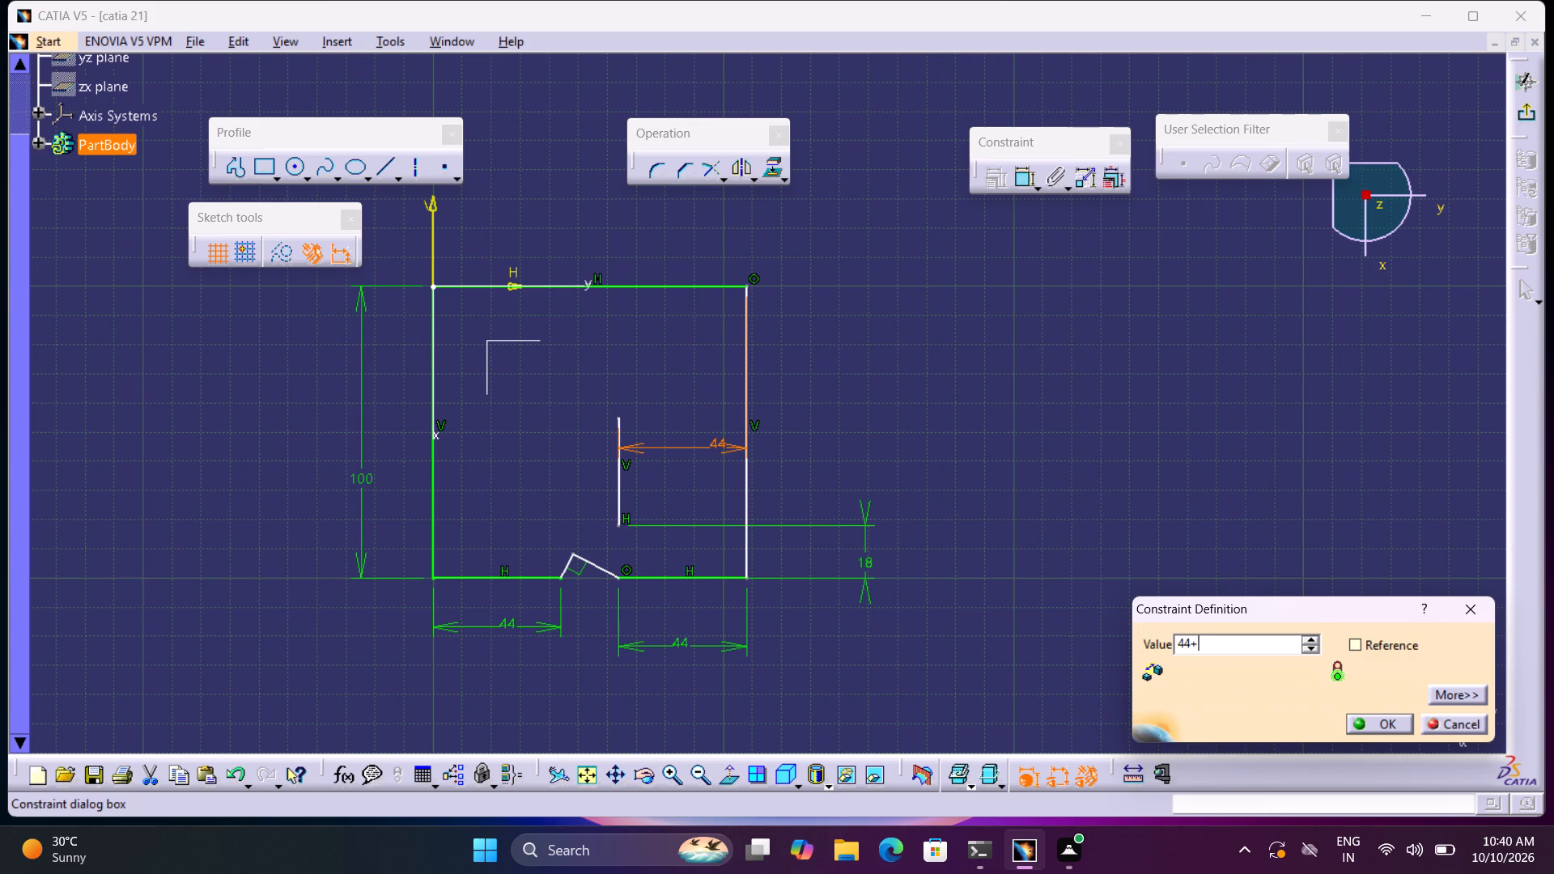
{"action": "type", "text": "18"}
{"action": "key", "text": "Return"}
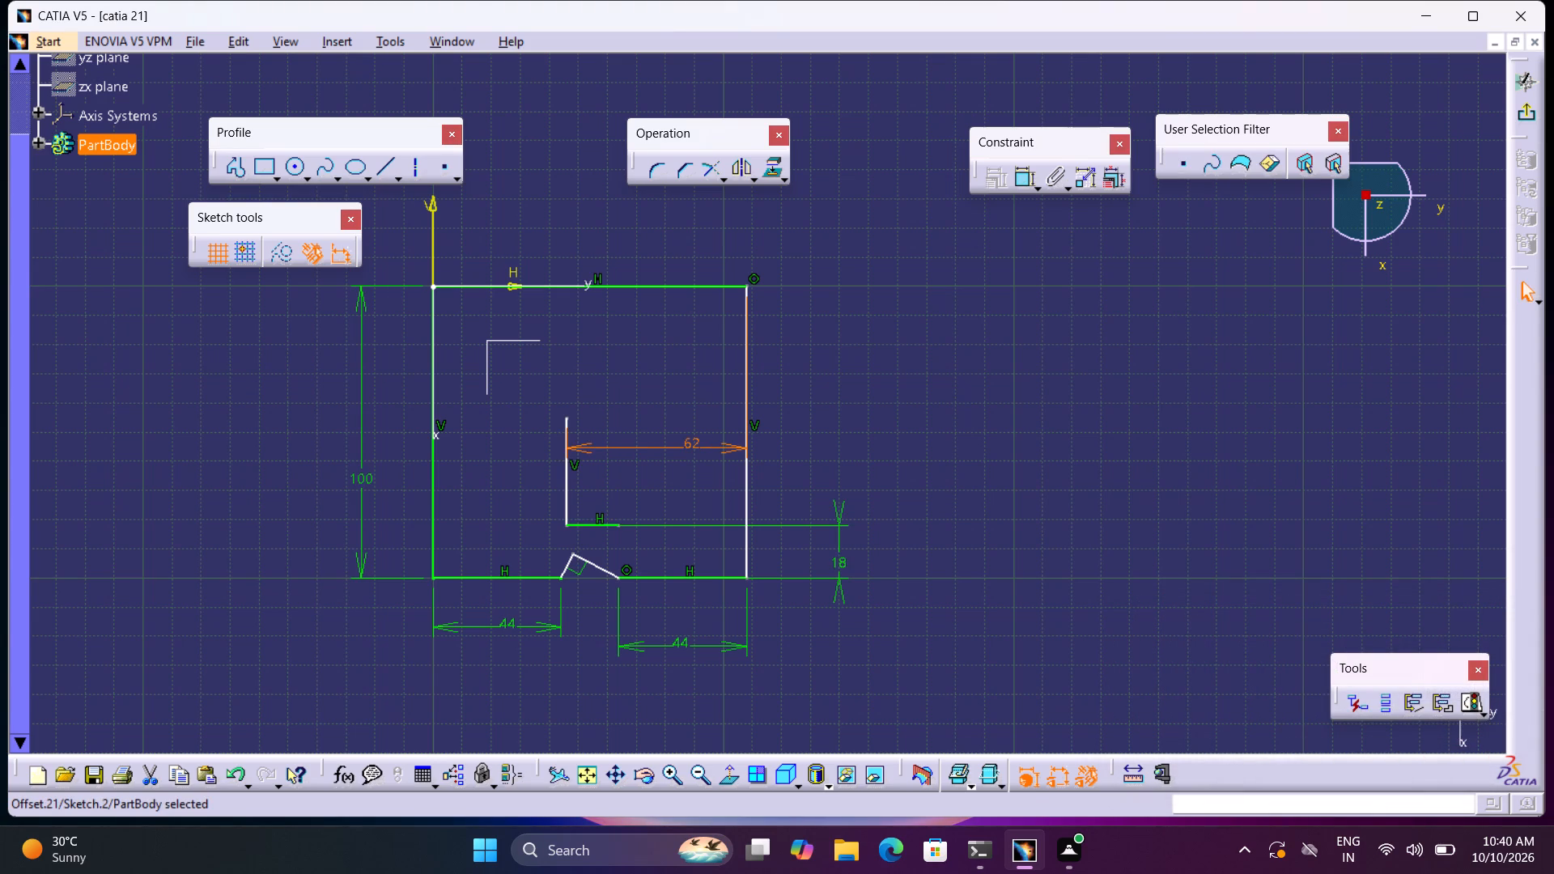
Make the notch's apex coincident with the corner where the inner vertical and short horizontal lines meet.
{"action": "left_click", "coordinate": [573, 551]}
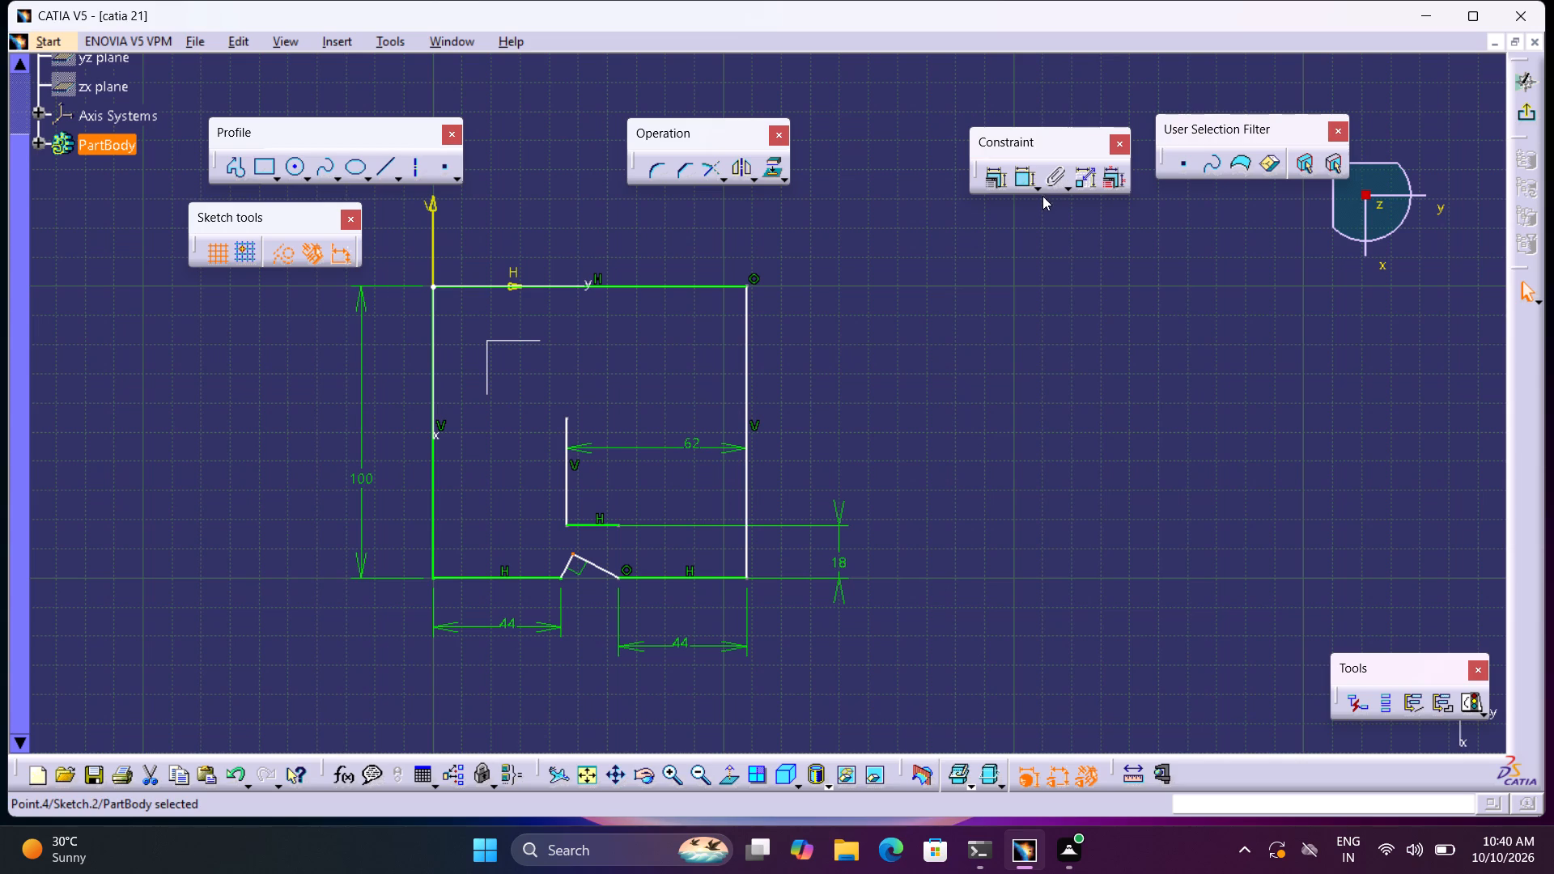
{"action": "left_click", "coordinate": [1020, 176]}
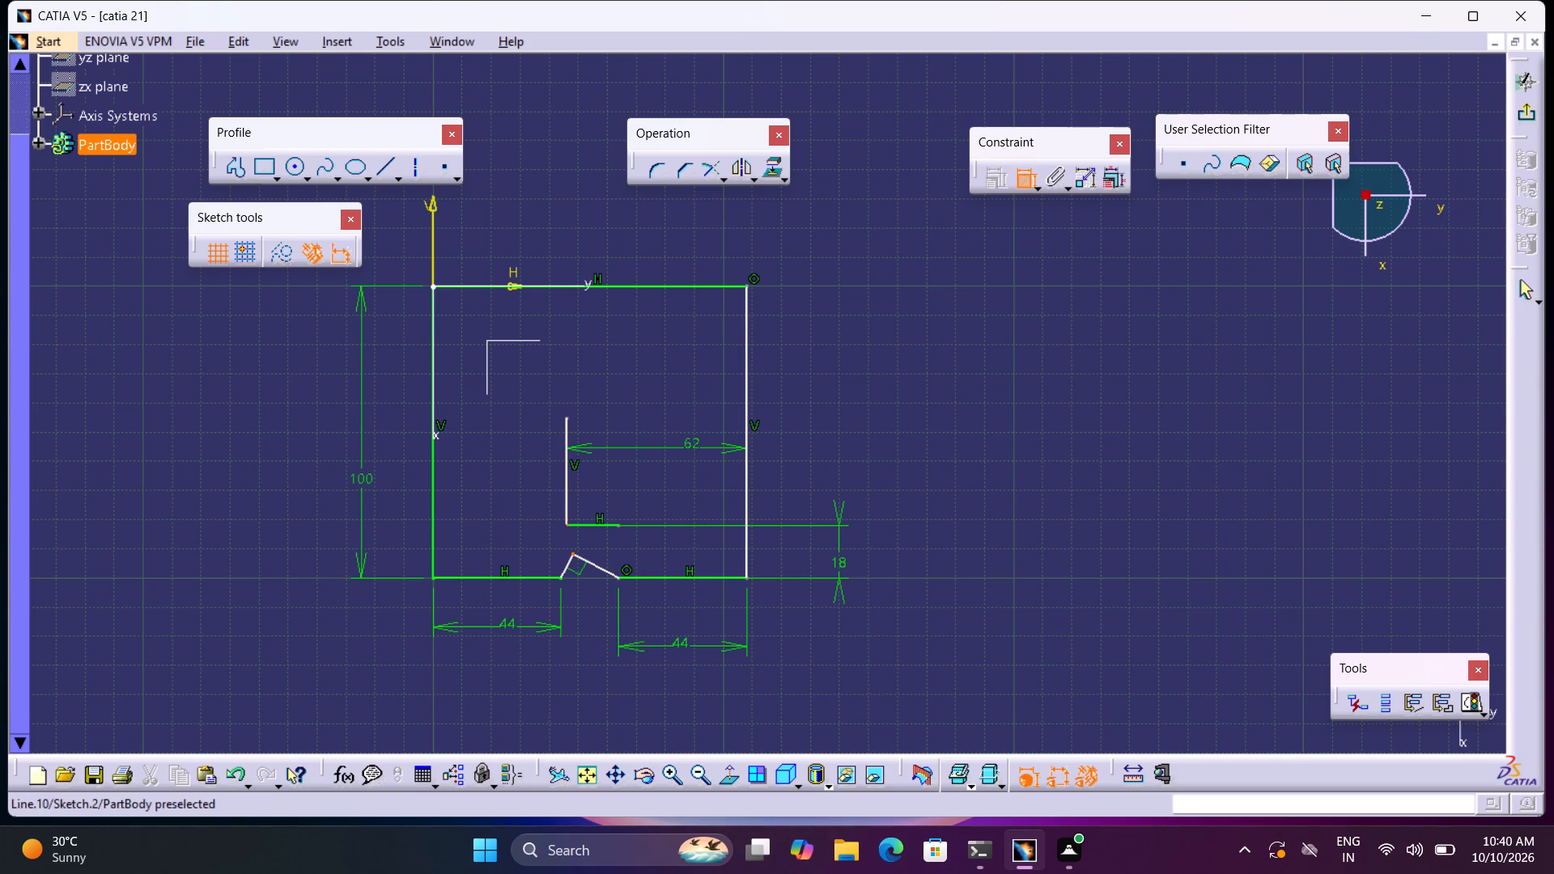
{"action": "left_click", "coordinate": [567, 525]}
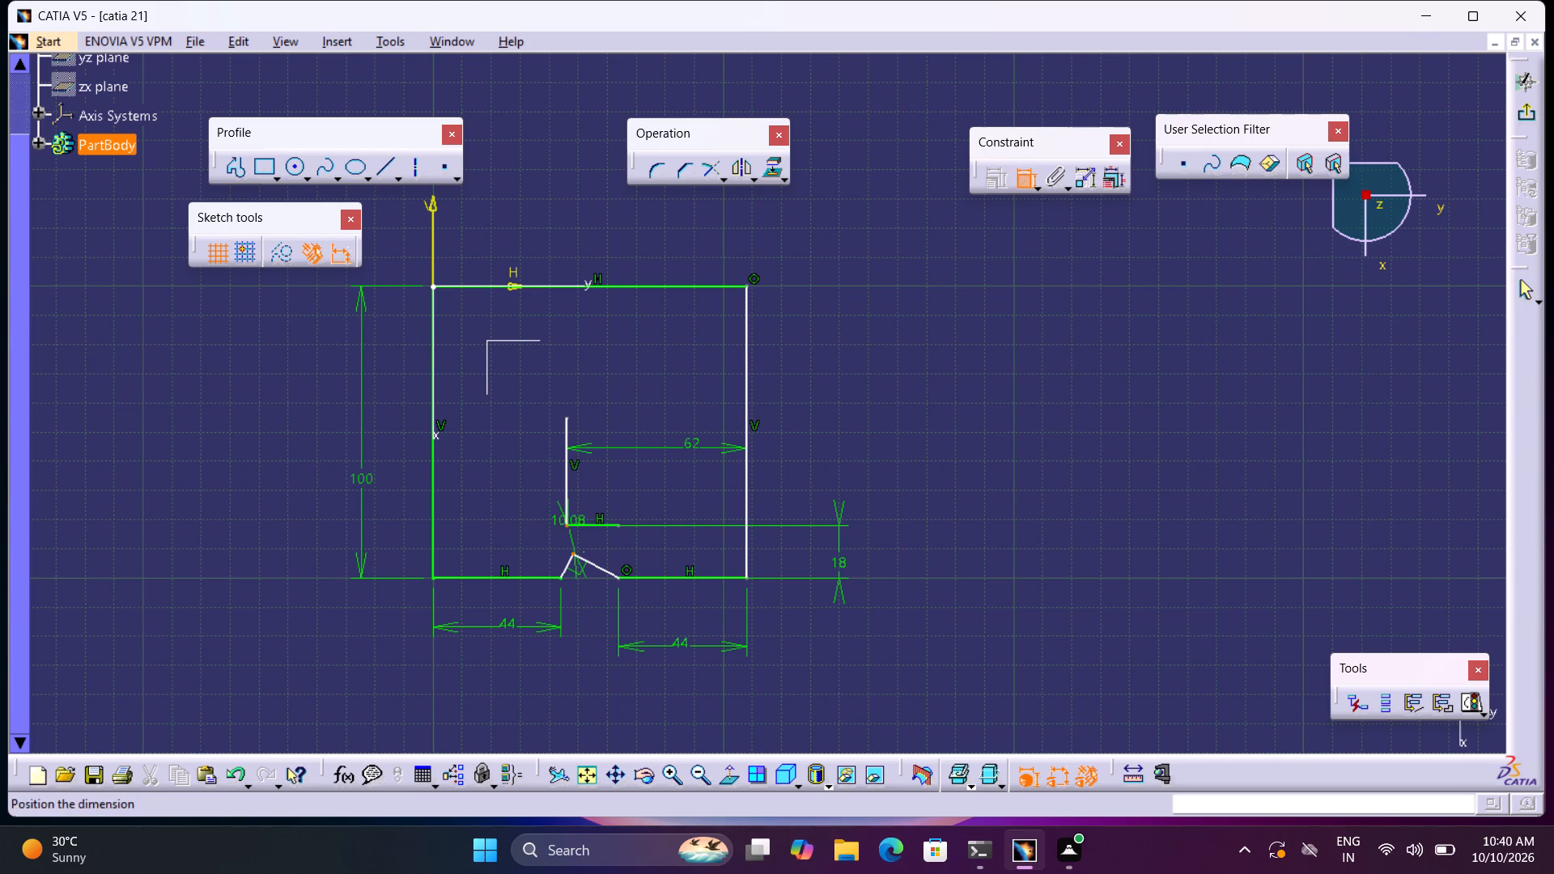
{"action": "right_click", "coordinate": [569, 524]}
{"action": "left_click", "coordinate": [651, 436]}
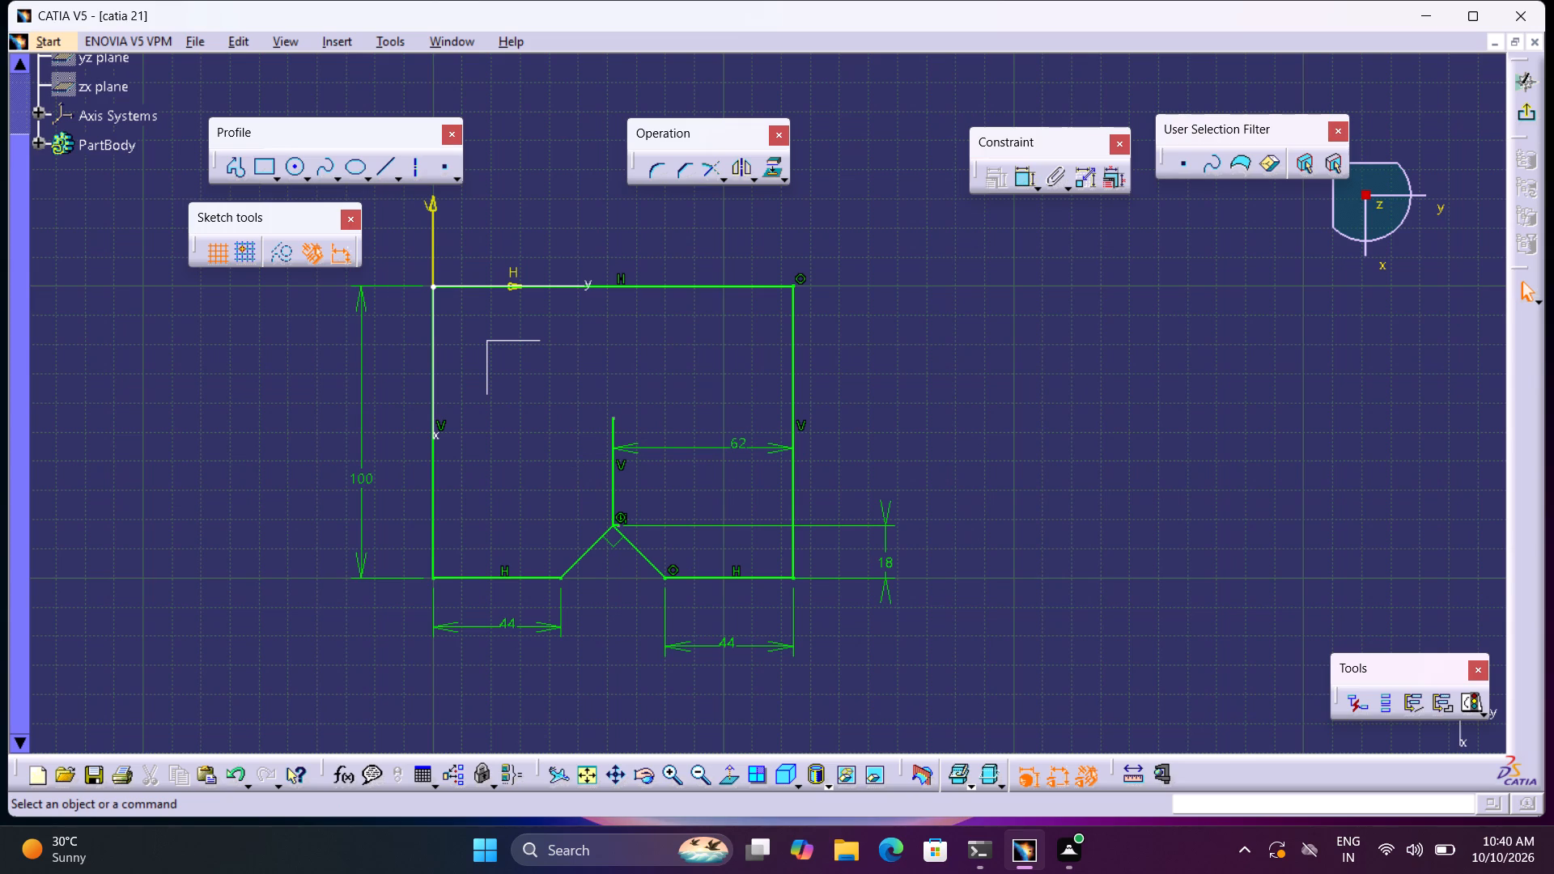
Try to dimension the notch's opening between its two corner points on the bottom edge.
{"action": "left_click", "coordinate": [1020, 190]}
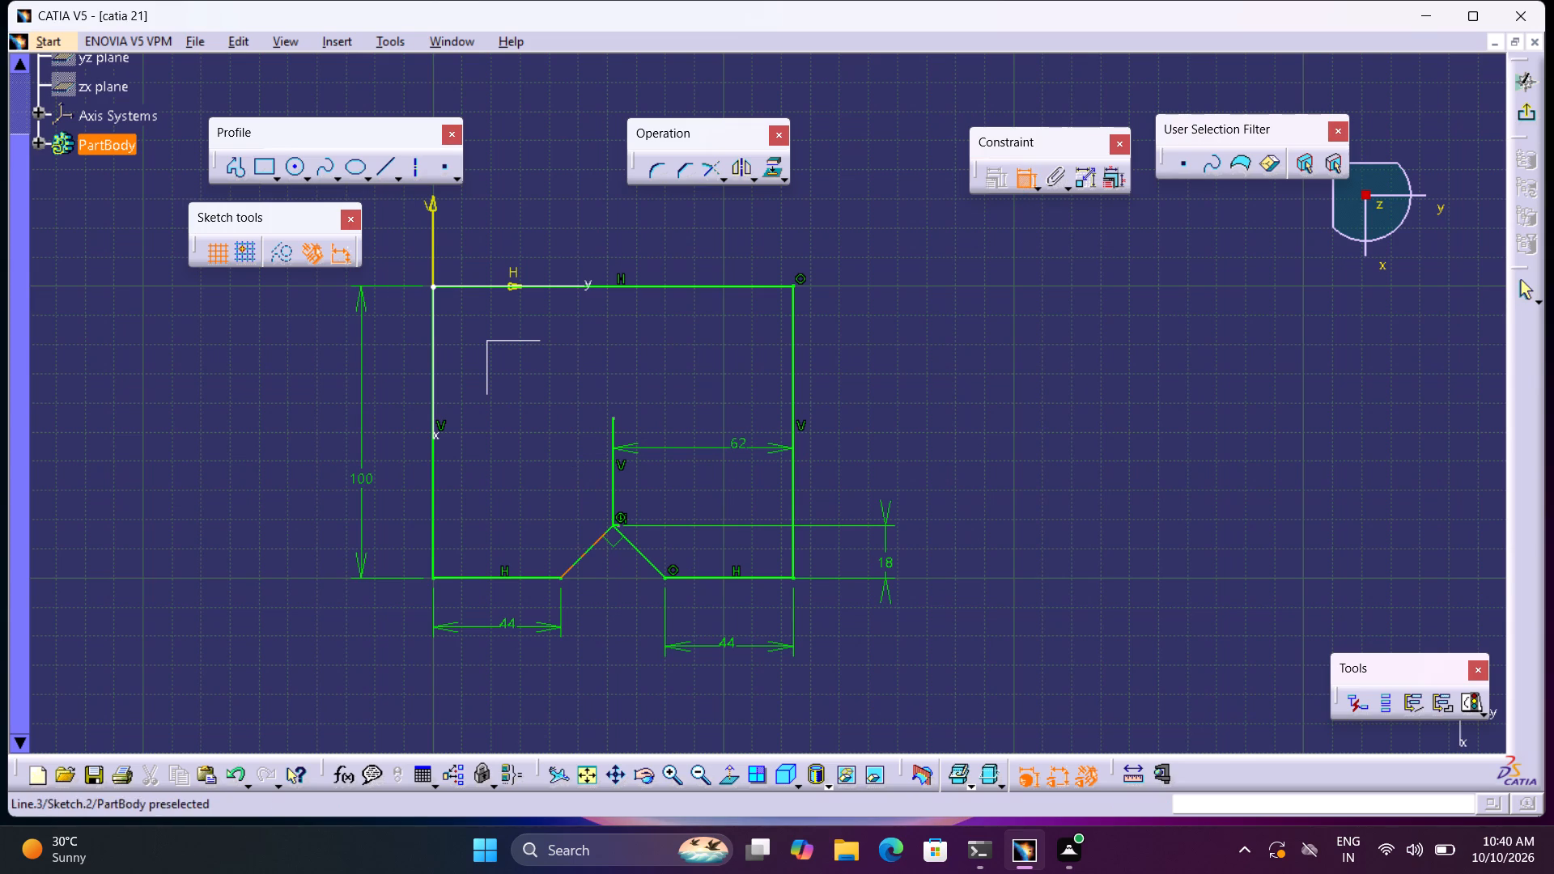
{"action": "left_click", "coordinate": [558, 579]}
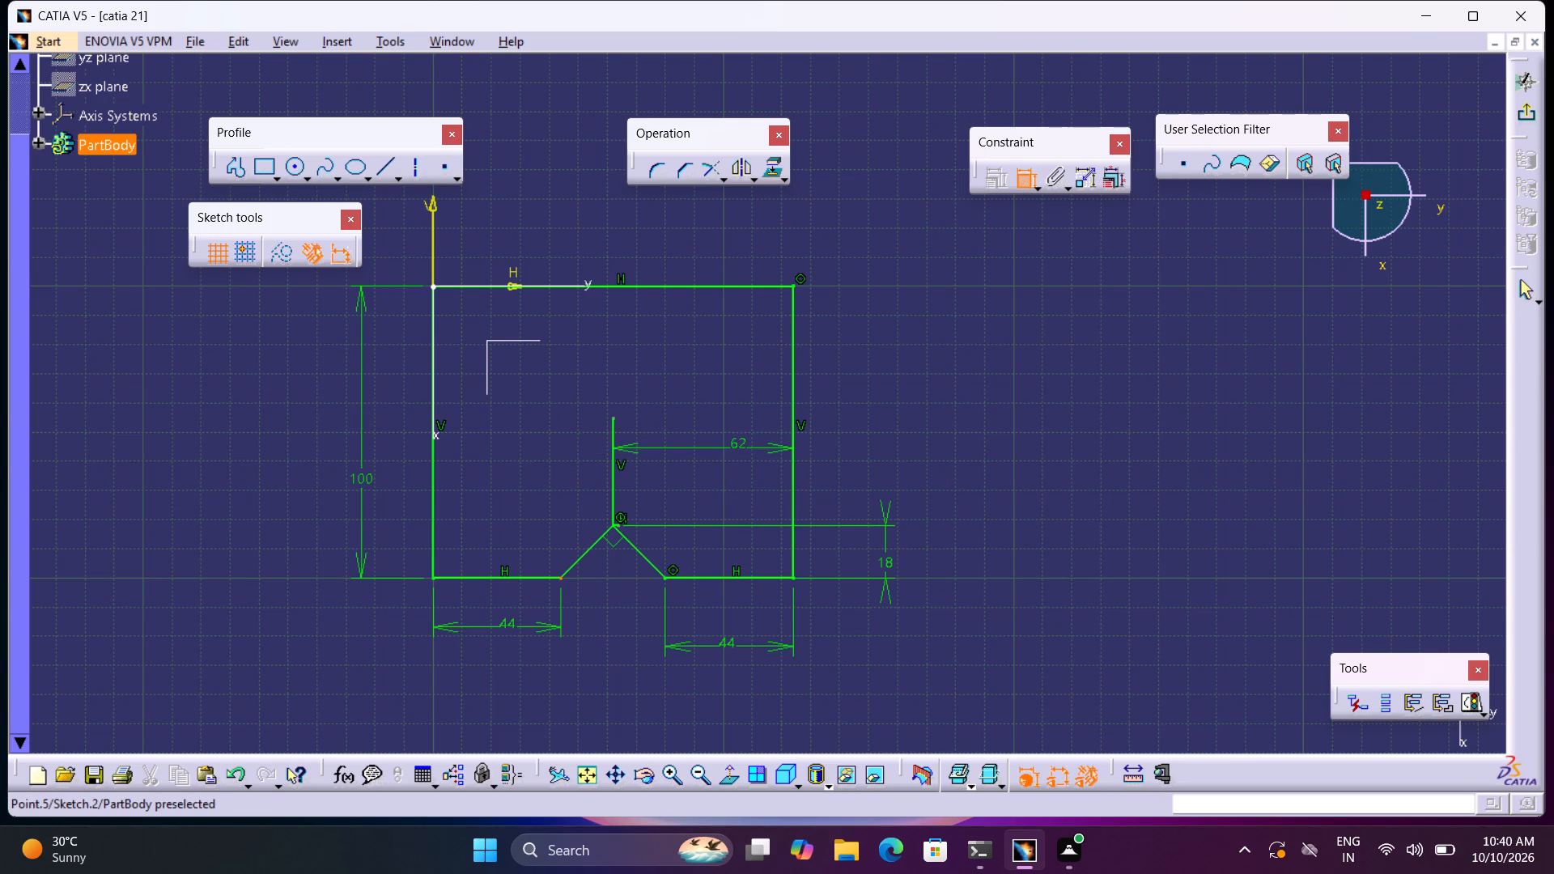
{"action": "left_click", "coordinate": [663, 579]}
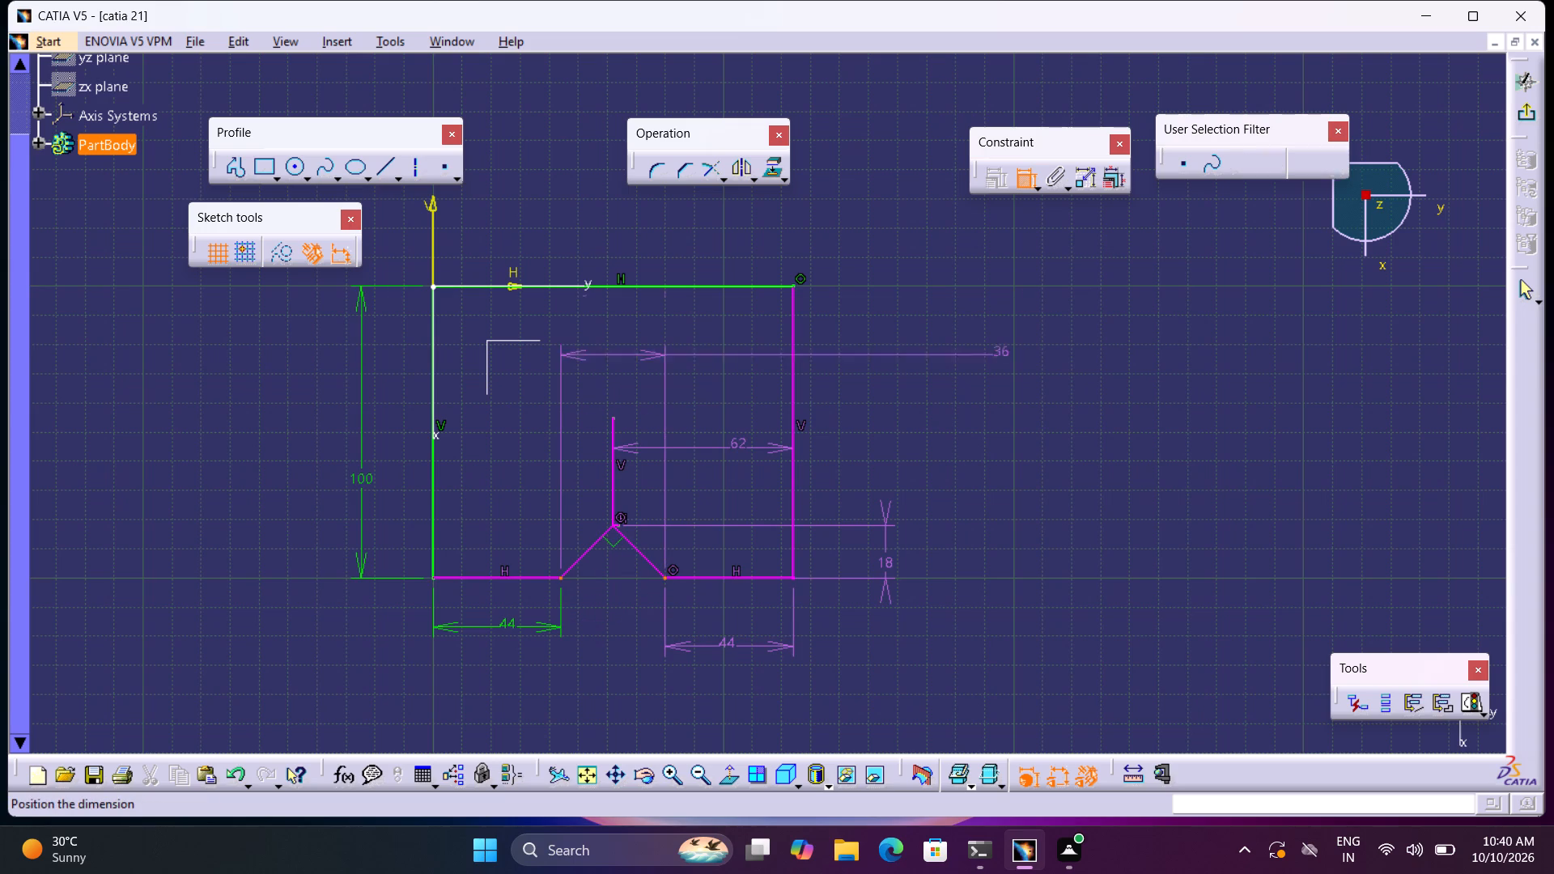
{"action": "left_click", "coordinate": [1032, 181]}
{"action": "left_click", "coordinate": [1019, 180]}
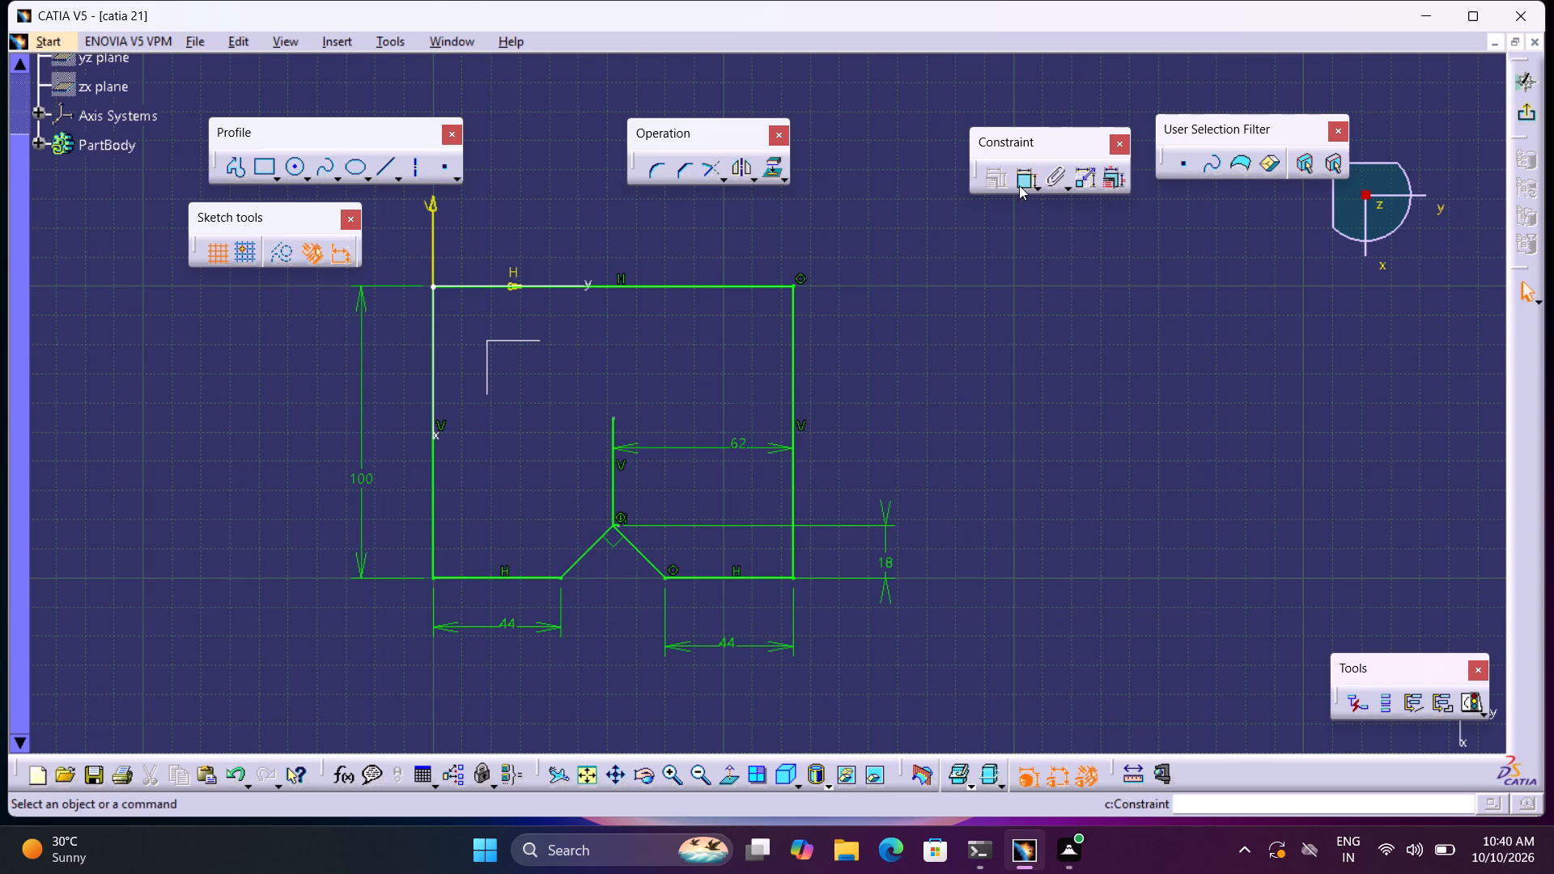
Delete the inner vertical helper line that rises from the notch's apex.
{"action": "left_click", "coordinate": [620, 446]}
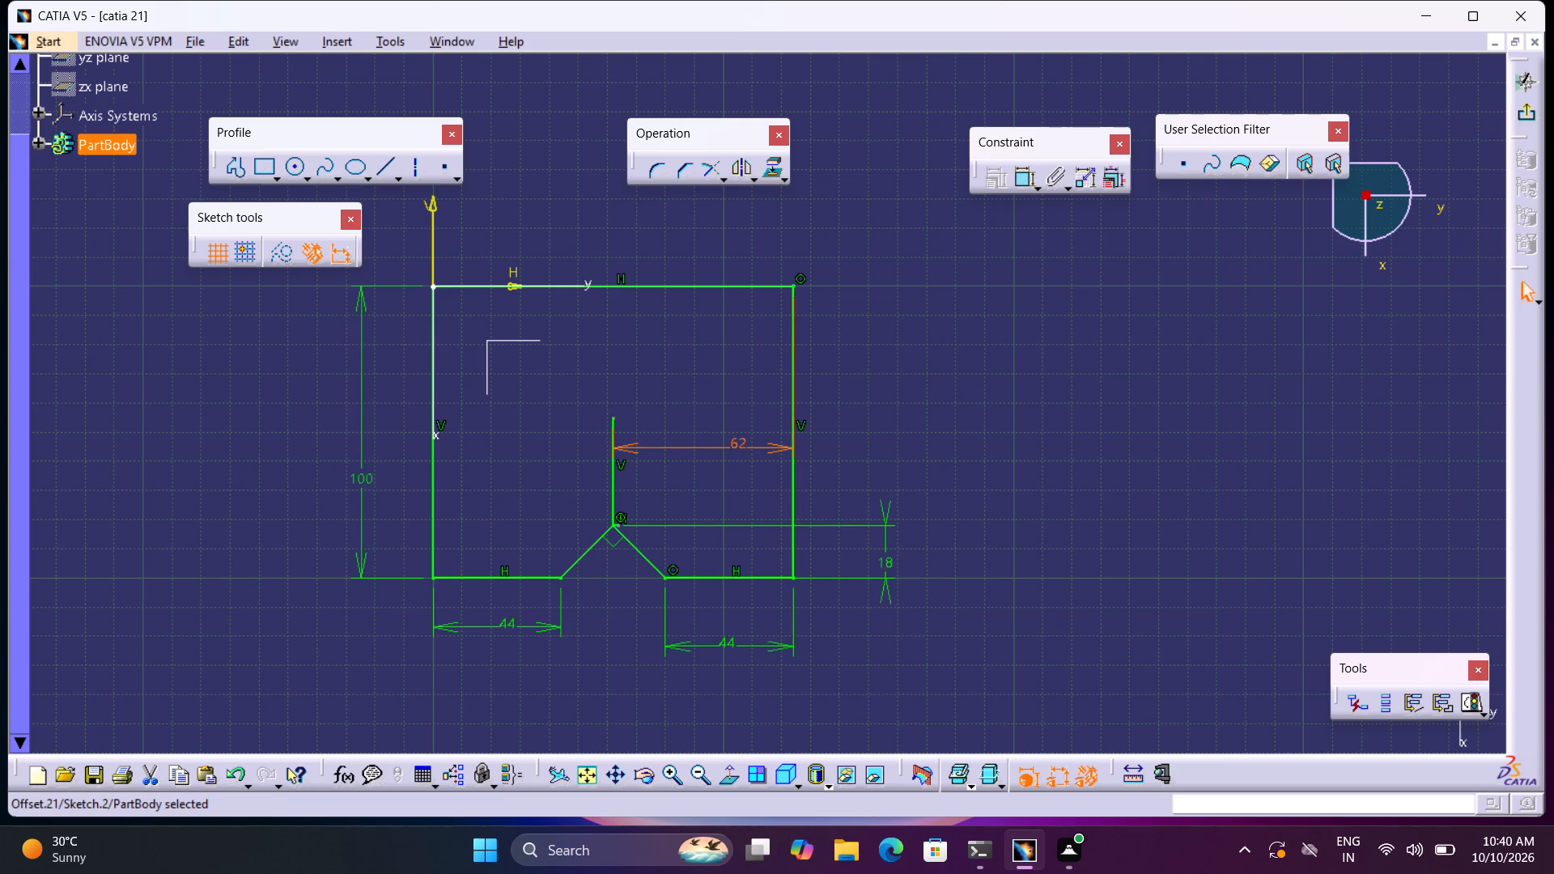
{"action": "key", "text": "Home"}
{"action": "left_click", "coordinate": [609, 445]}
{"action": "key", "text": "Home"}
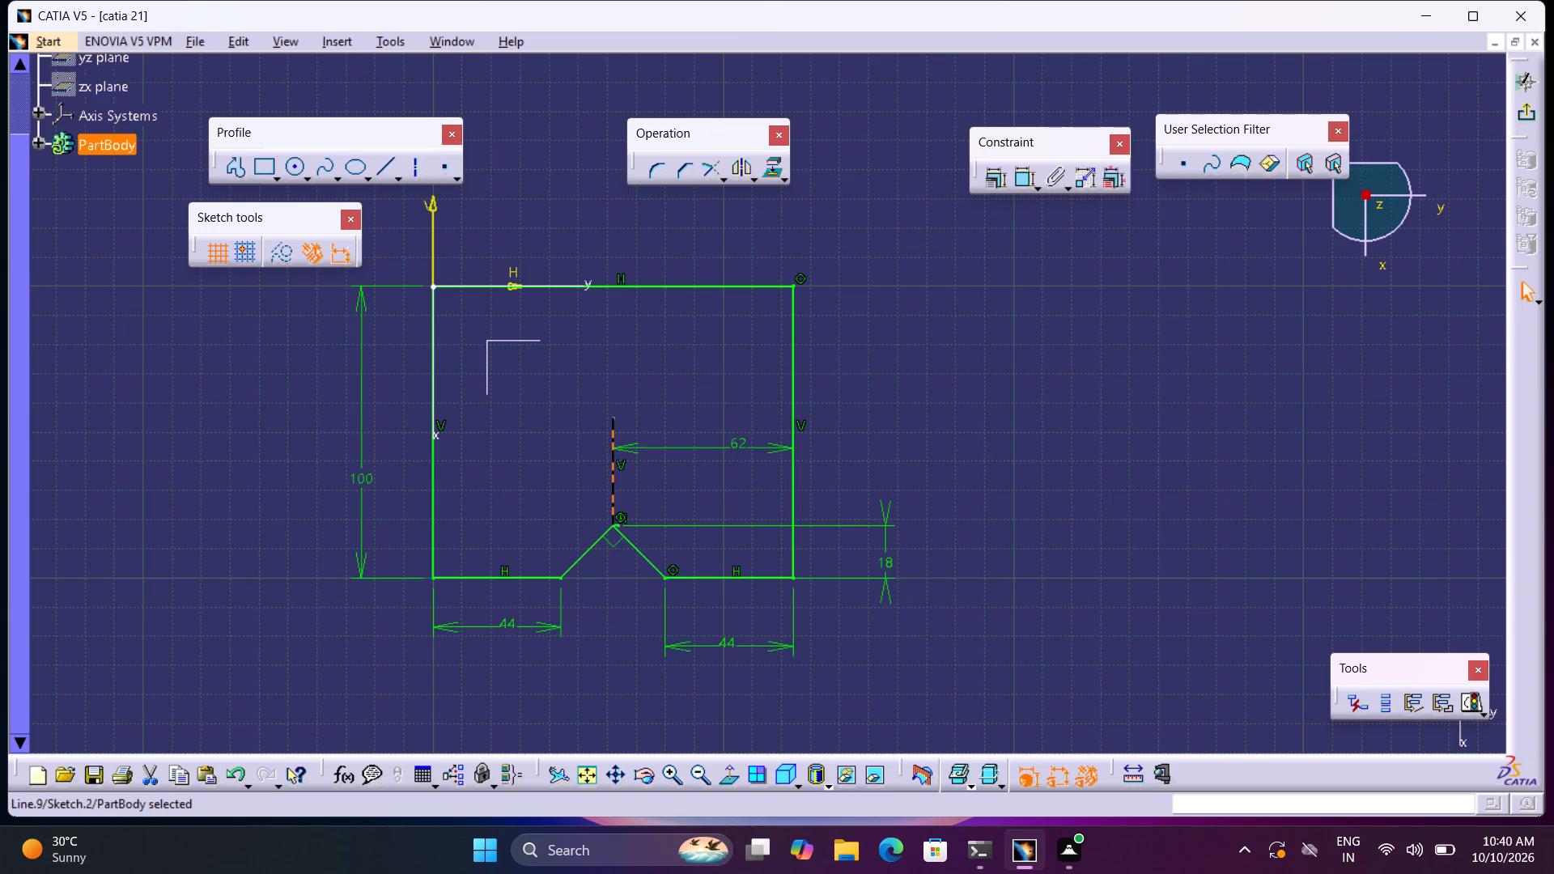
{"action": "double_click", "coordinate": [843, 346]}
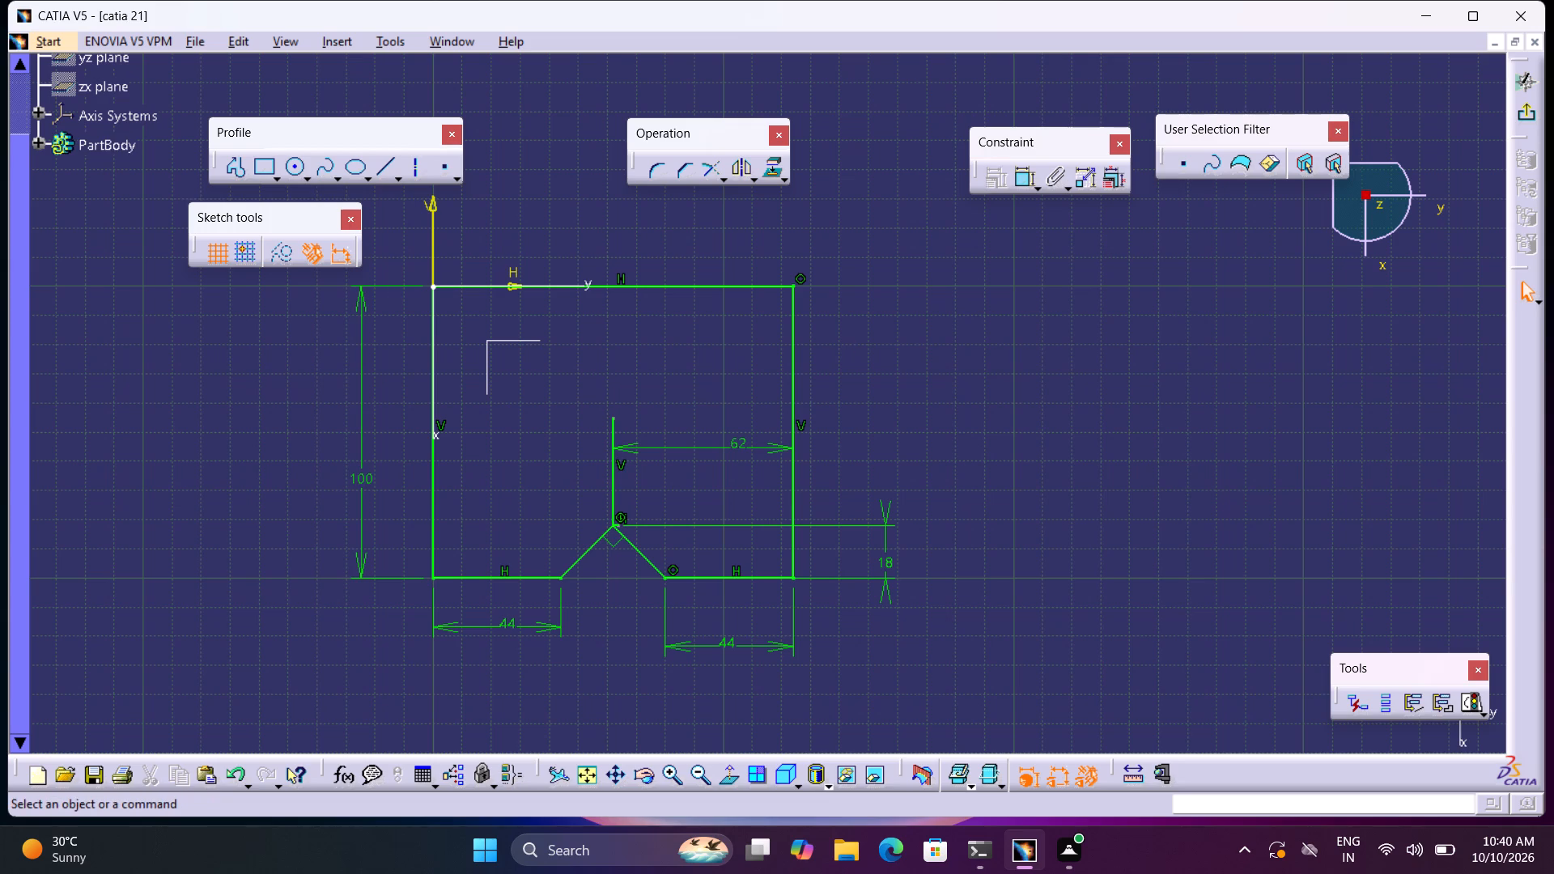
{"action": "key", "text": "Home"}
{"action": "key", "text": "Print"}
{"action": "left_click", "coordinate": [617, 455]}
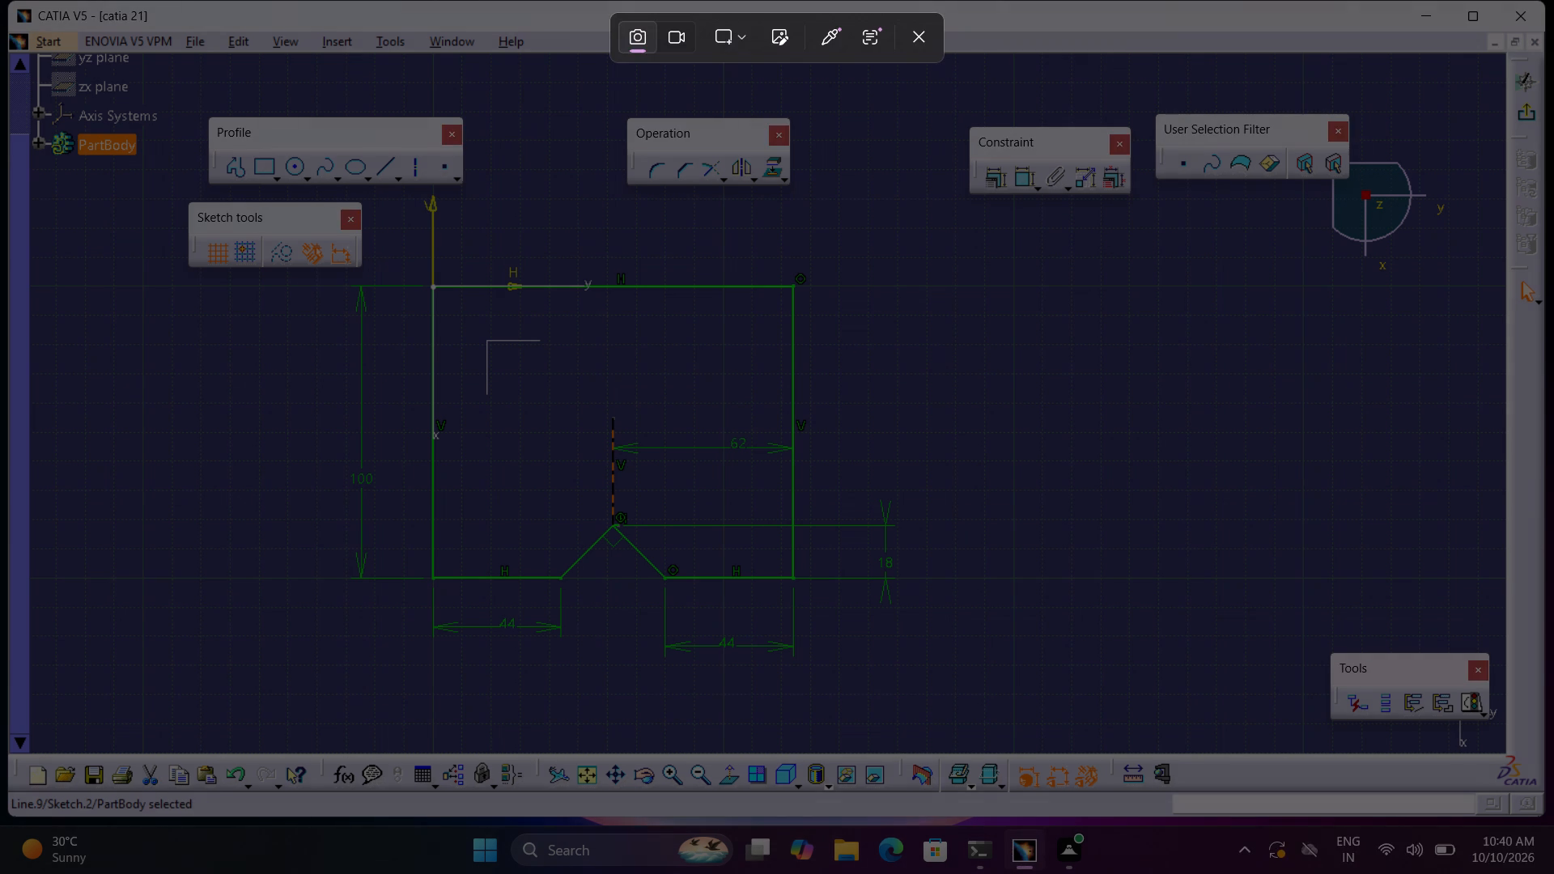
{"action": "left_click", "coordinate": [617, 455]}
{"action": "left_click", "coordinate": [903, 439]}
{"action": "left_click", "coordinate": [917, 46]}
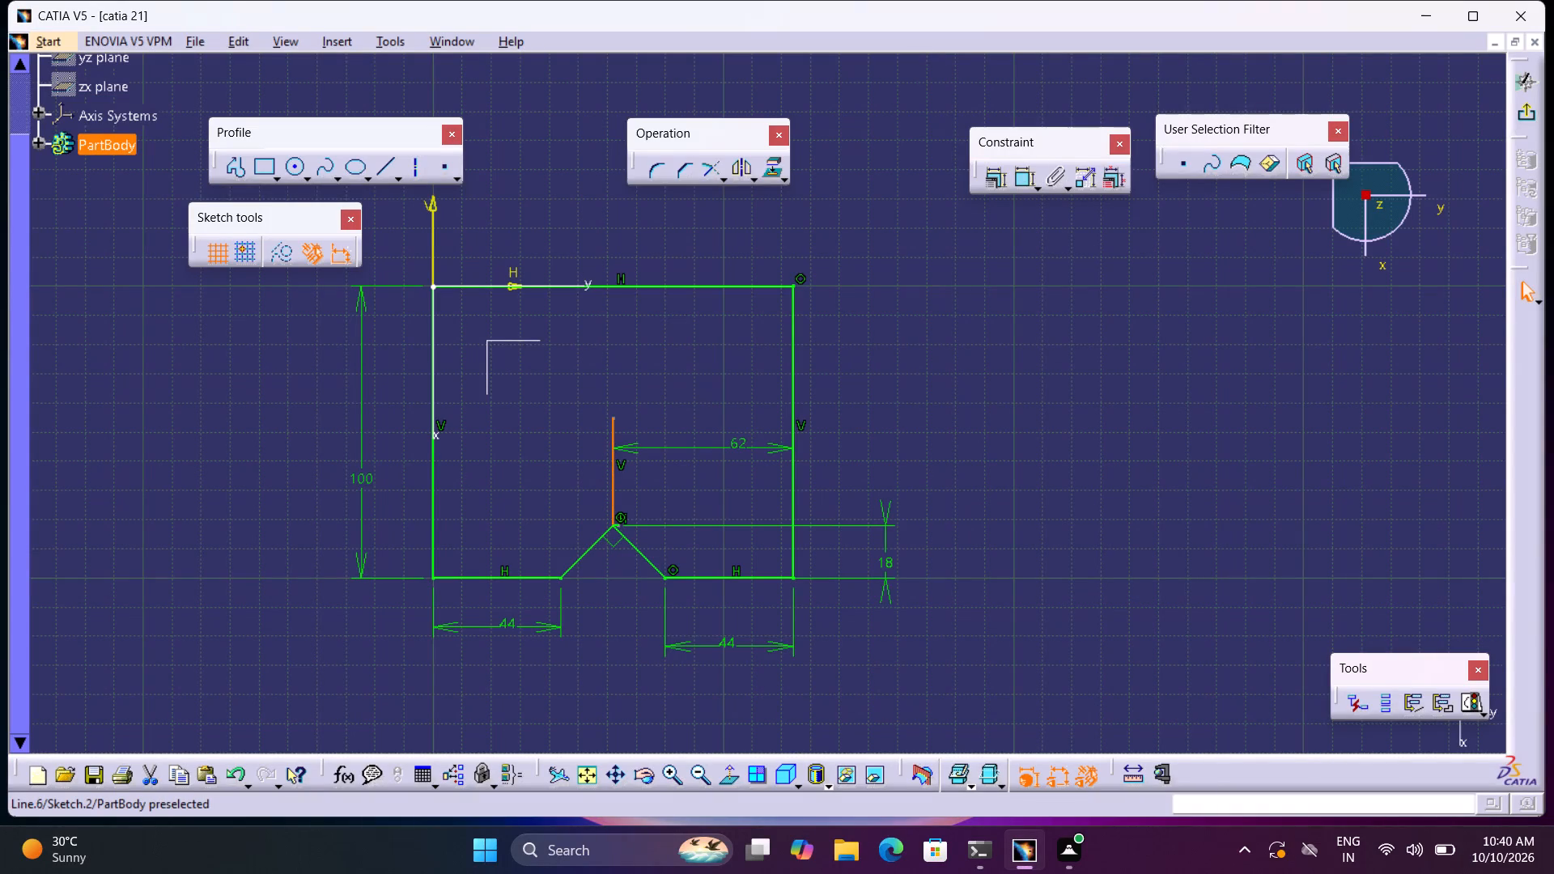
{"action": "key", "text": "Delete"}
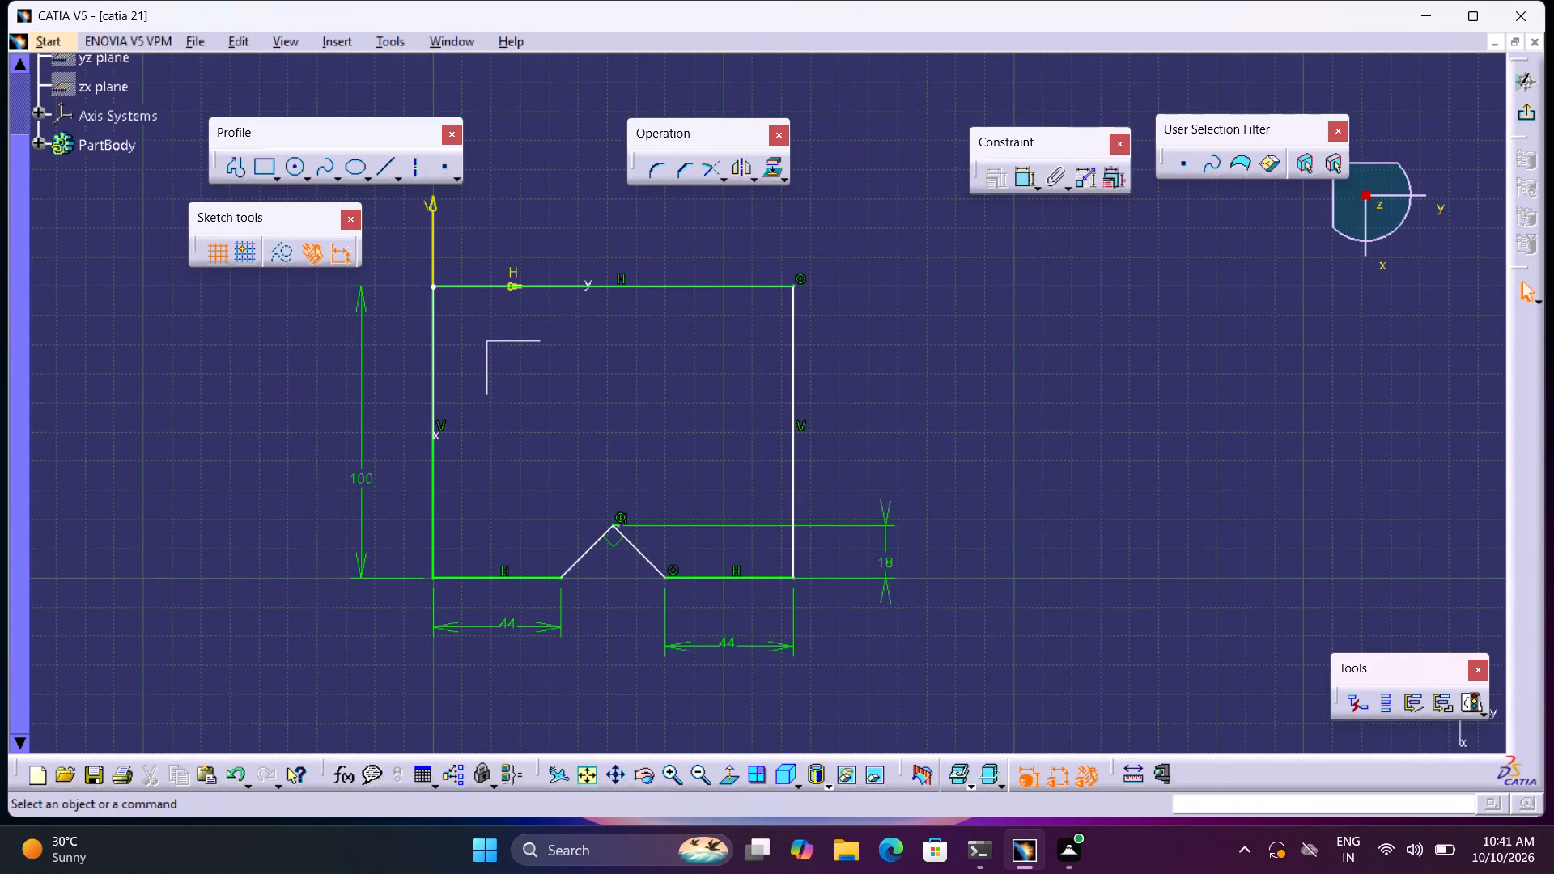
Dimension the profile's overall width between its two vertical outer edges.
{"action": "left_click", "coordinate": [1019, 182]}
{"action": "left_click", "coordinate": [430, 401]}
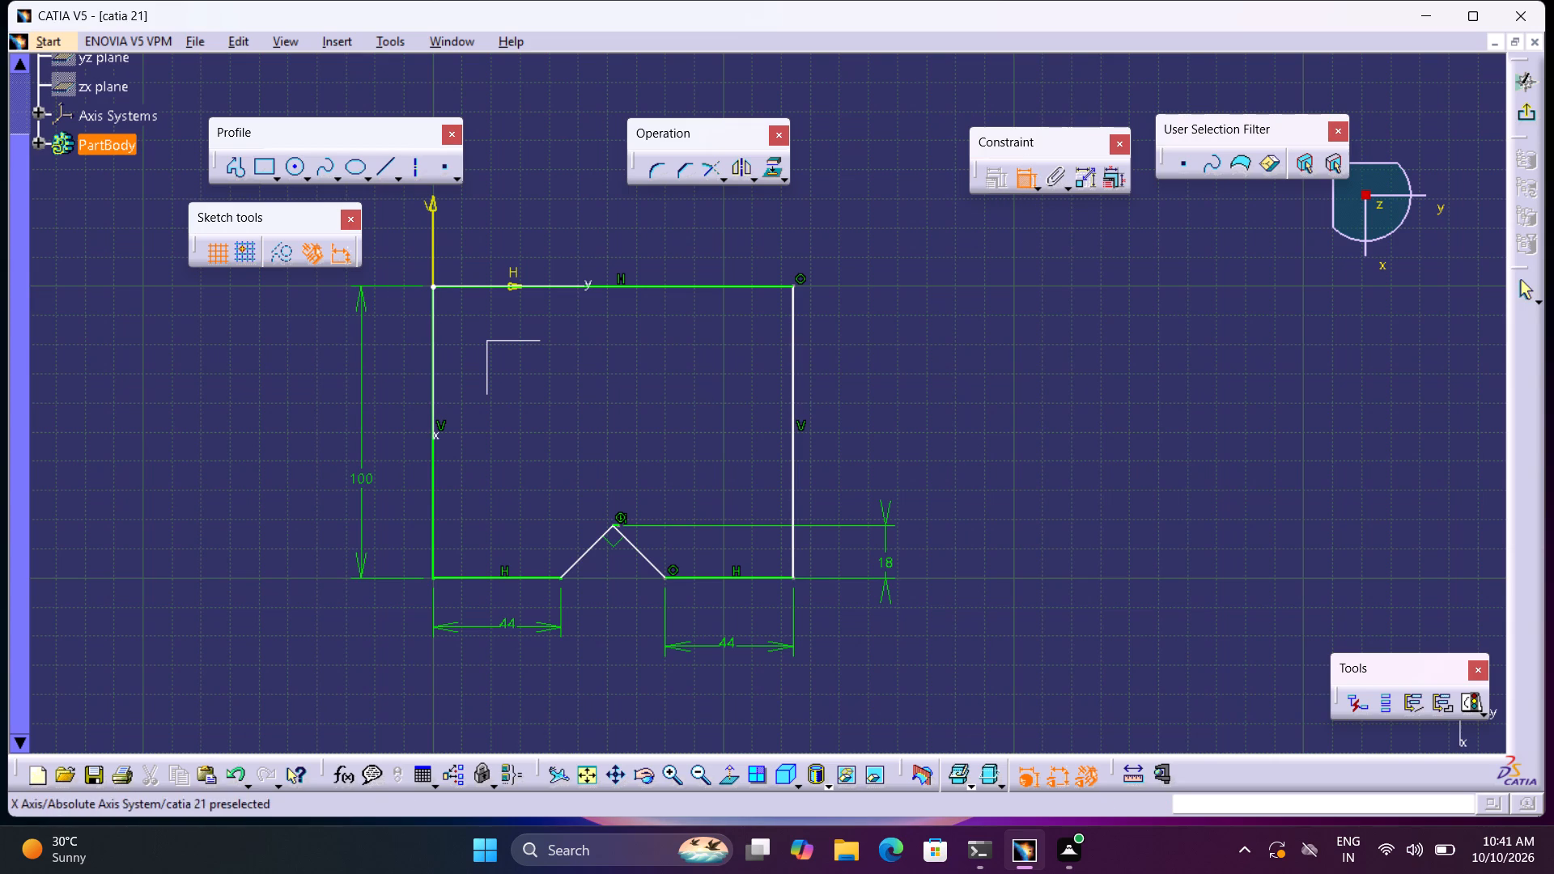
{"action": "left_click", "coordinate": [796, 425]}
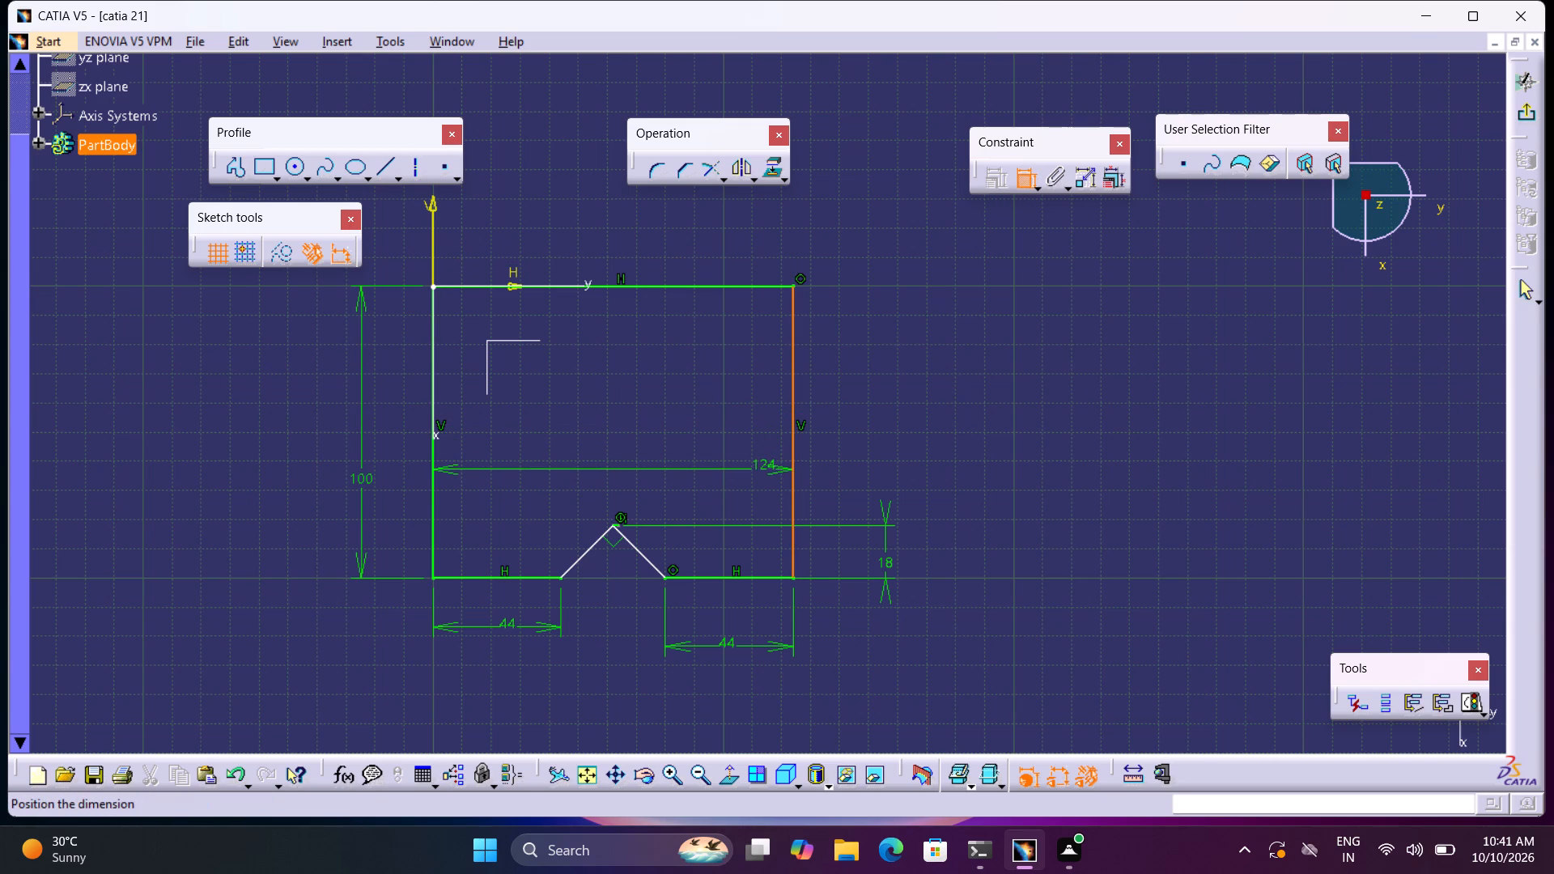
{"action": "left_click", "coordinate": [690, 464]}
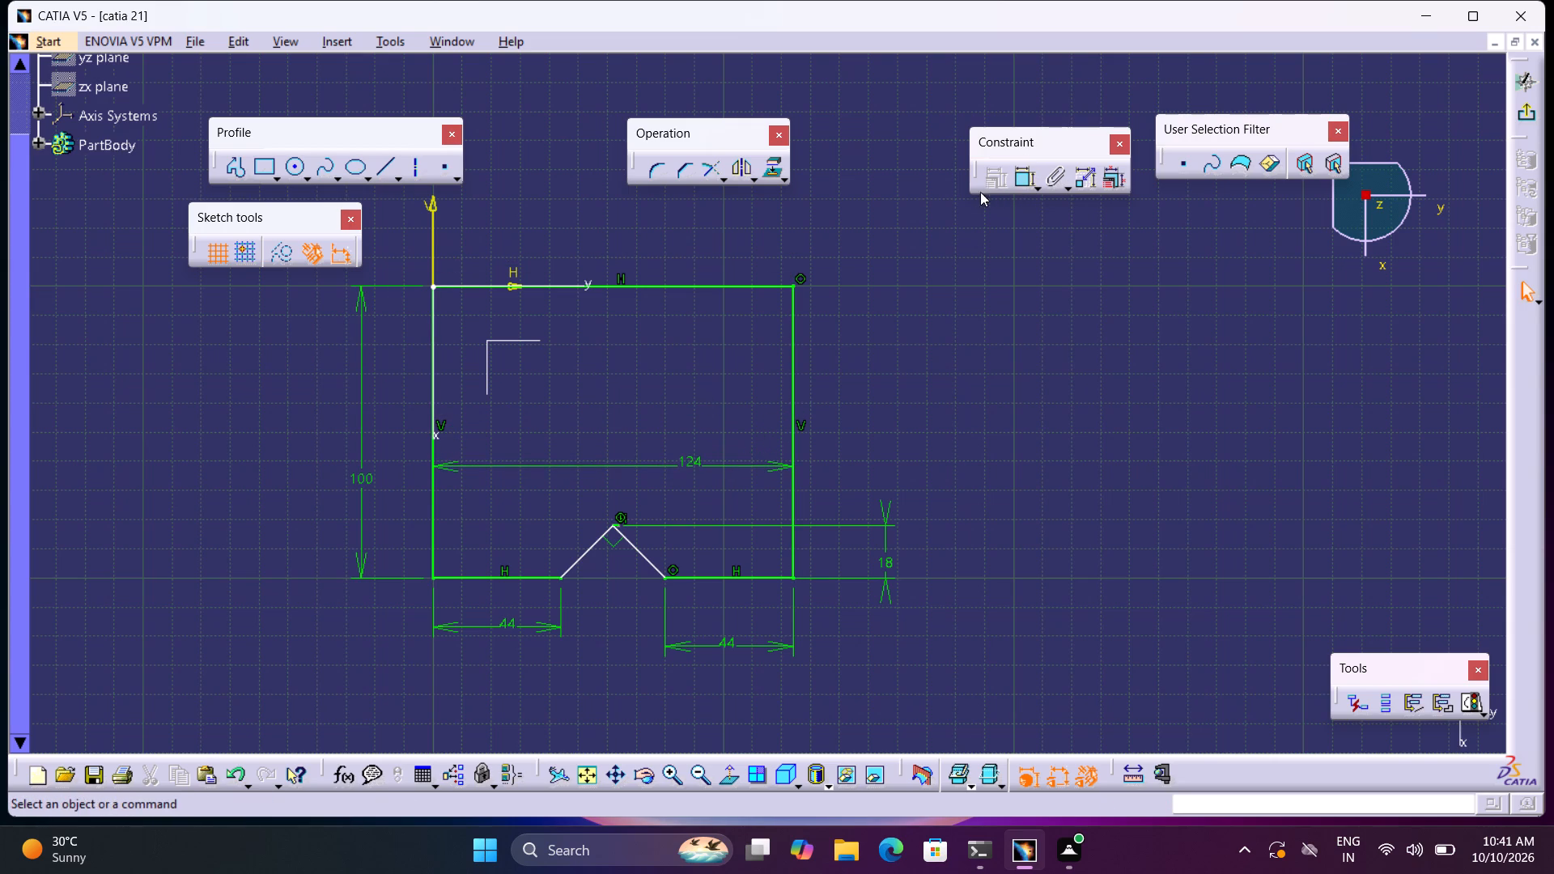
{"action": "left_click", "coordinate": [1019, 185]}
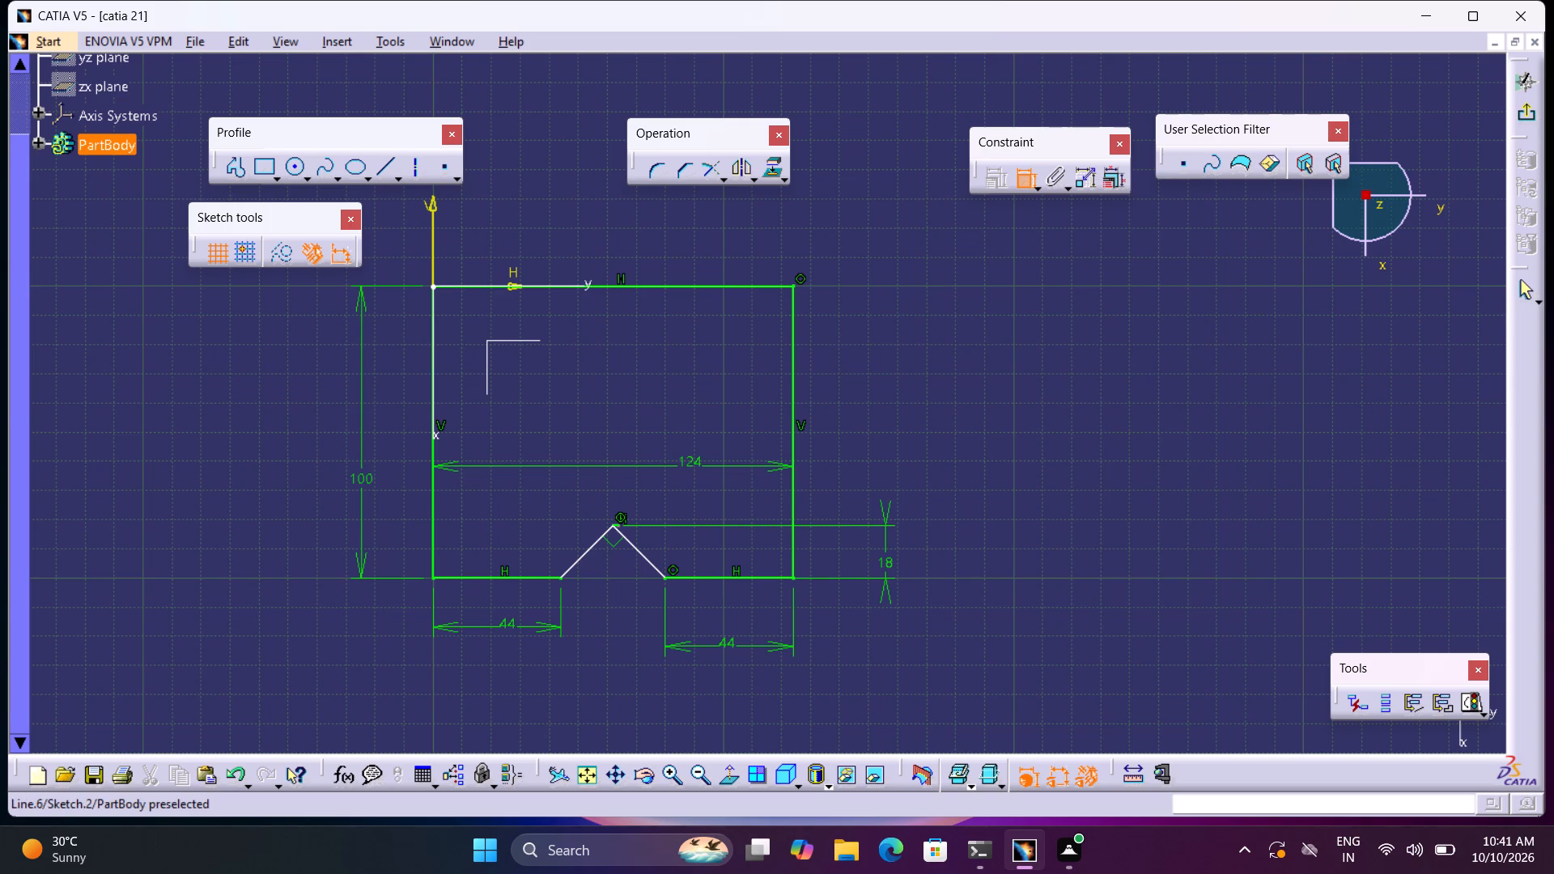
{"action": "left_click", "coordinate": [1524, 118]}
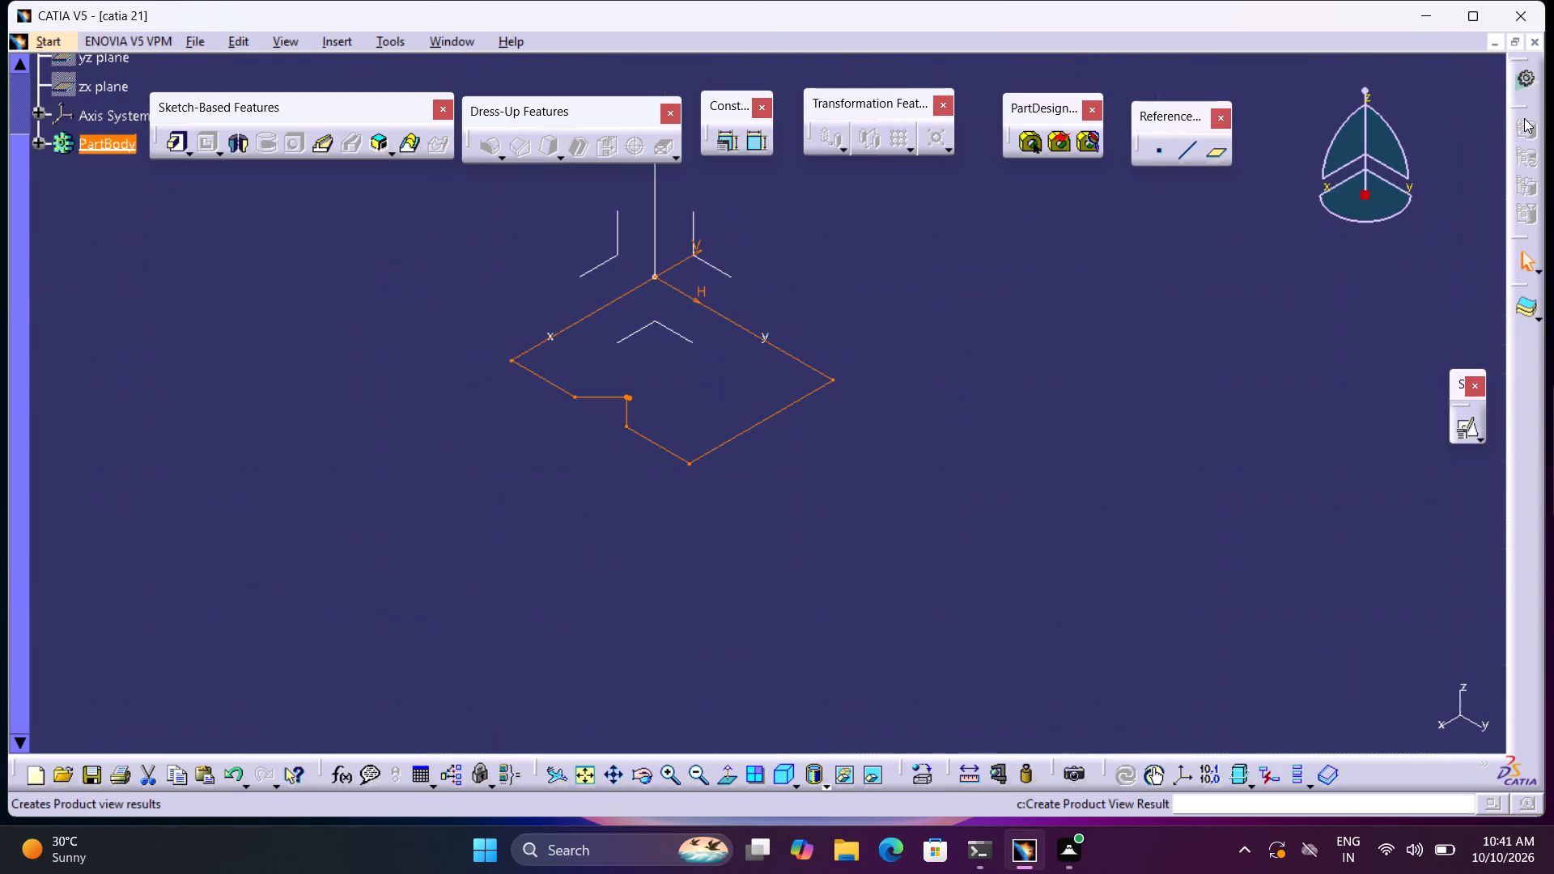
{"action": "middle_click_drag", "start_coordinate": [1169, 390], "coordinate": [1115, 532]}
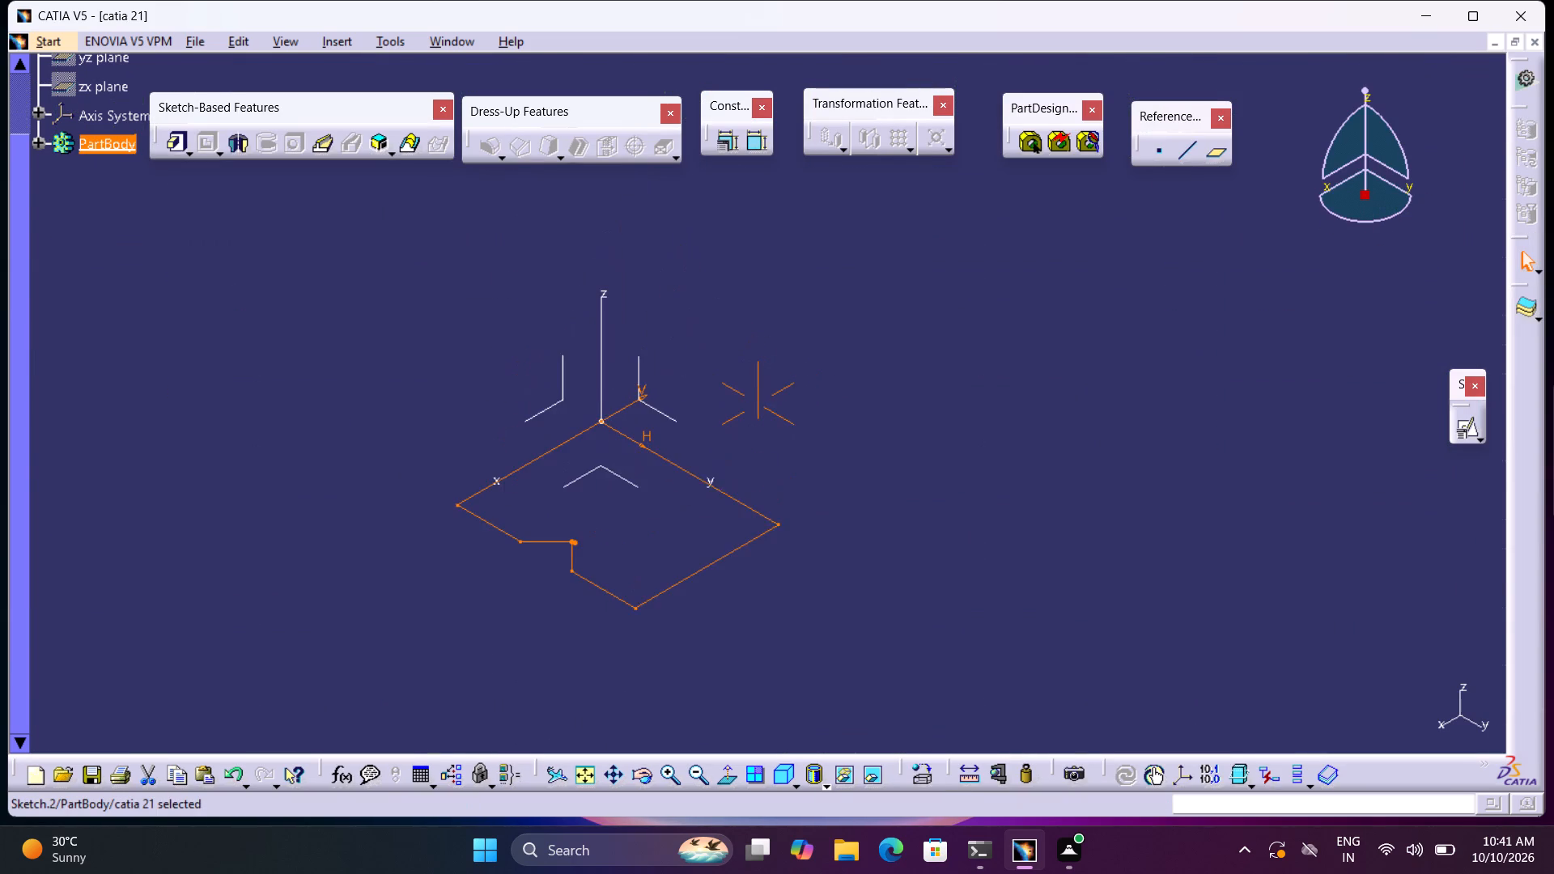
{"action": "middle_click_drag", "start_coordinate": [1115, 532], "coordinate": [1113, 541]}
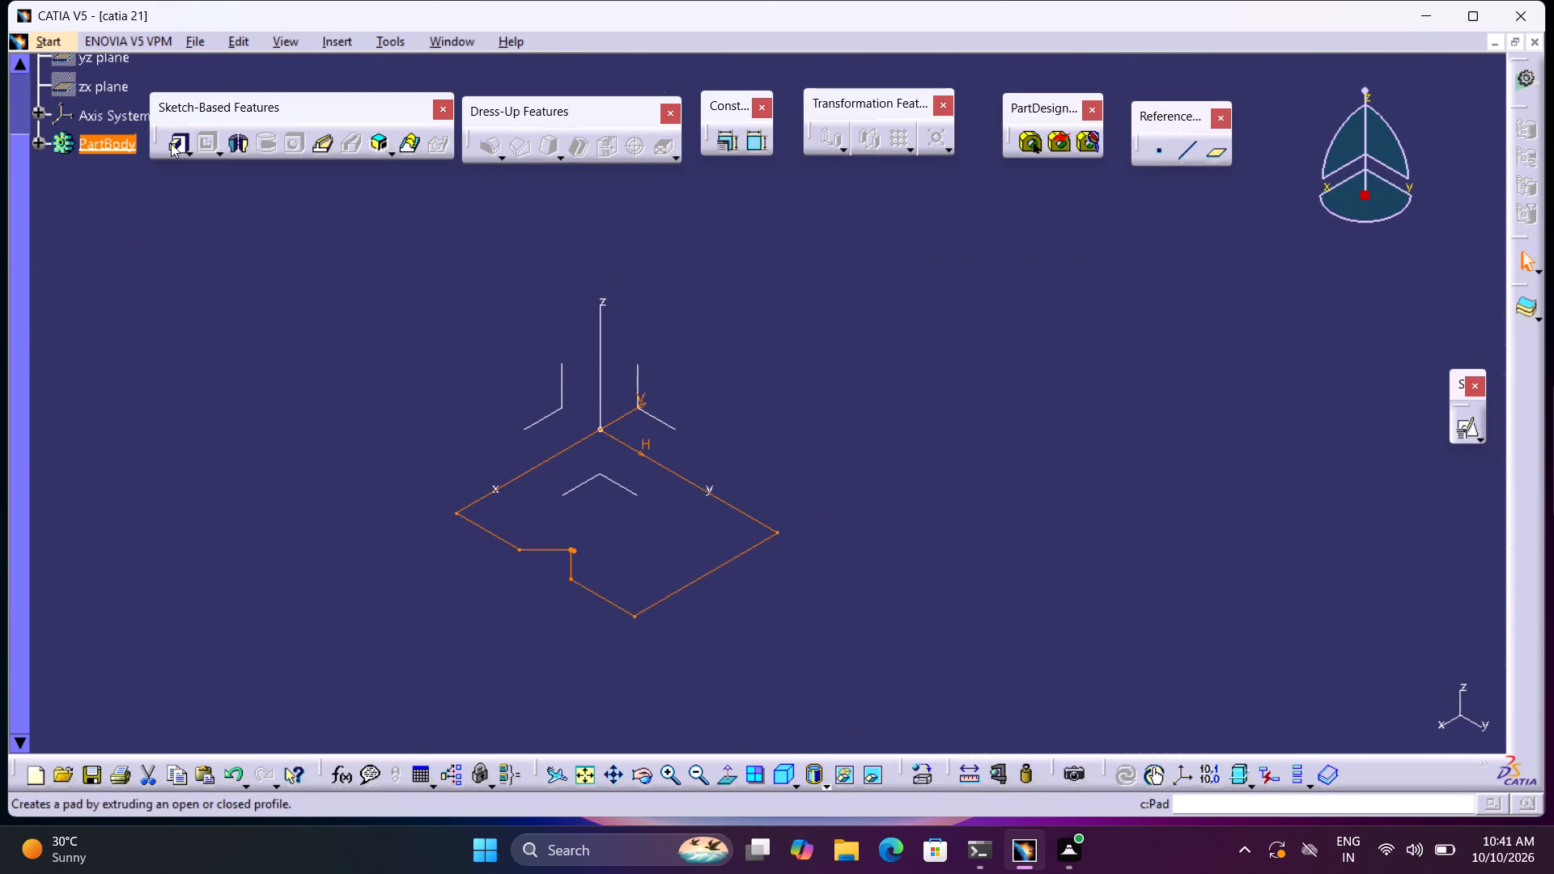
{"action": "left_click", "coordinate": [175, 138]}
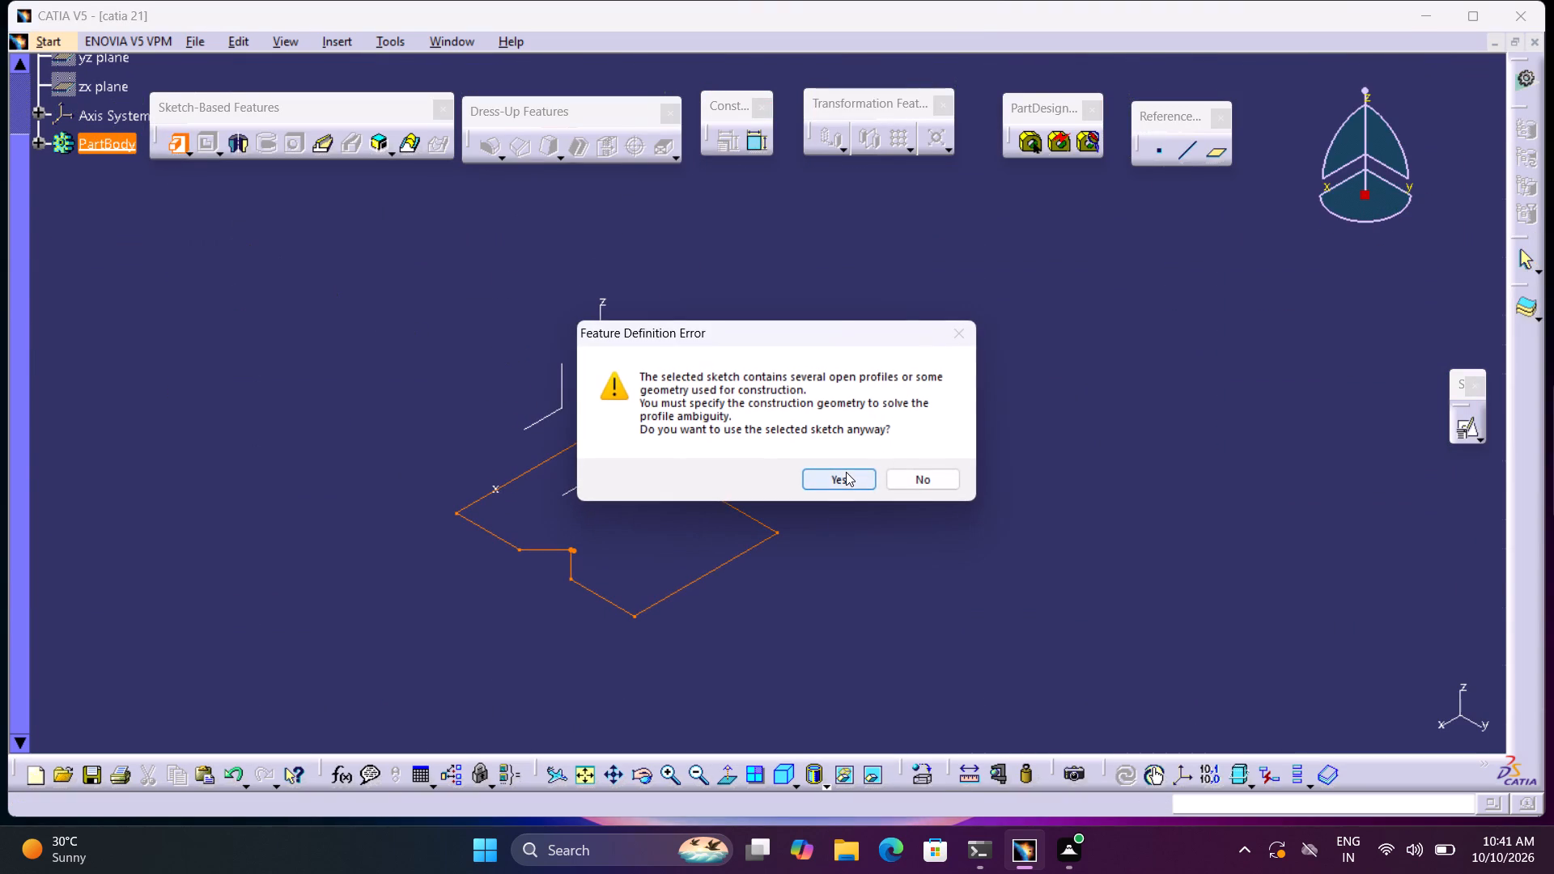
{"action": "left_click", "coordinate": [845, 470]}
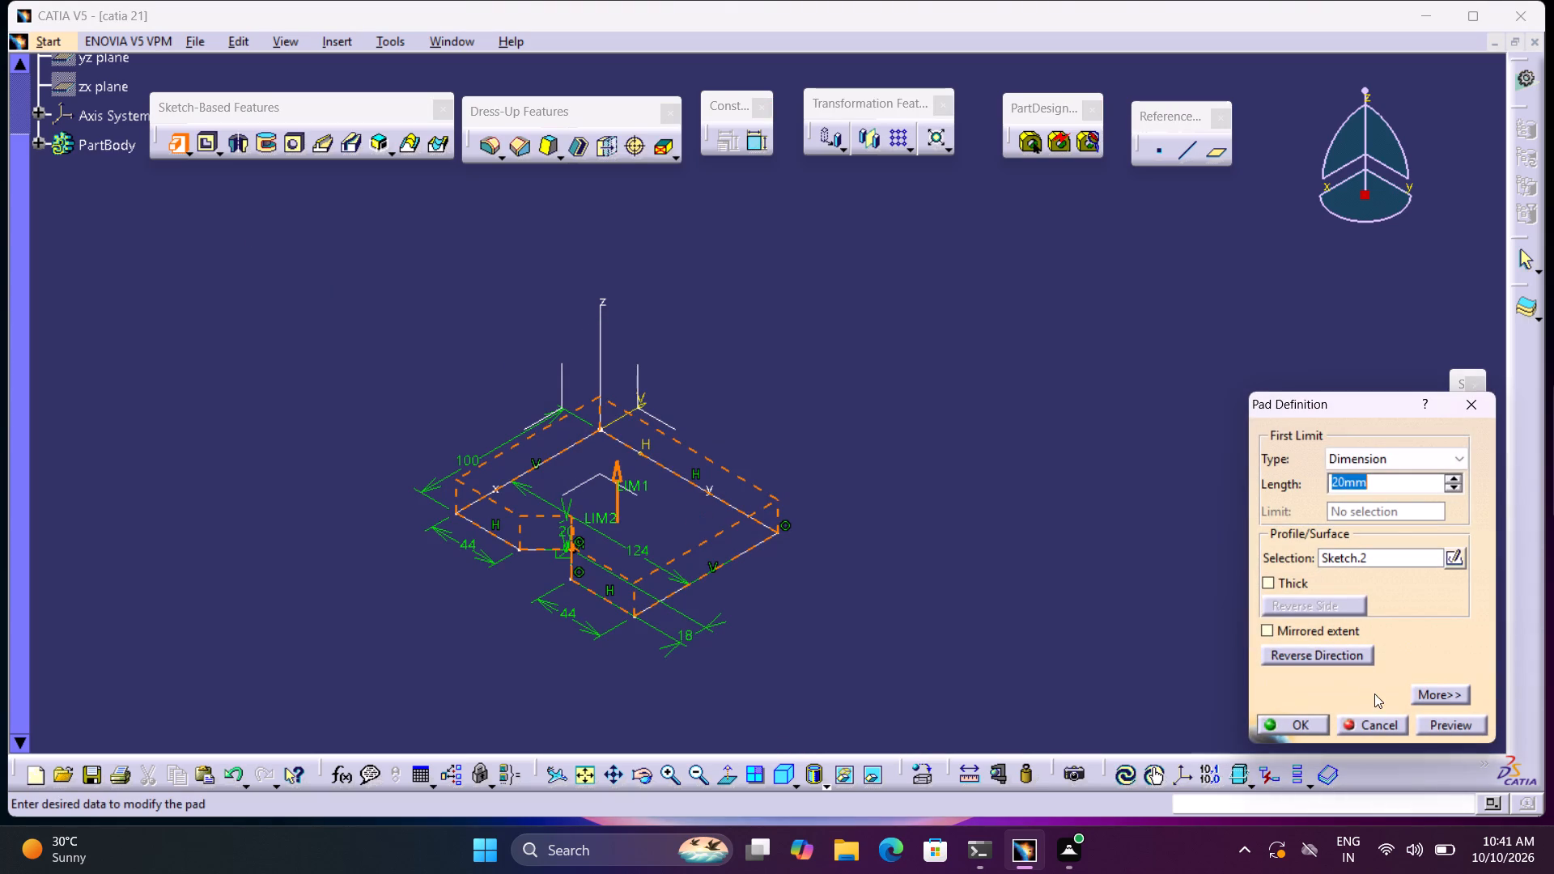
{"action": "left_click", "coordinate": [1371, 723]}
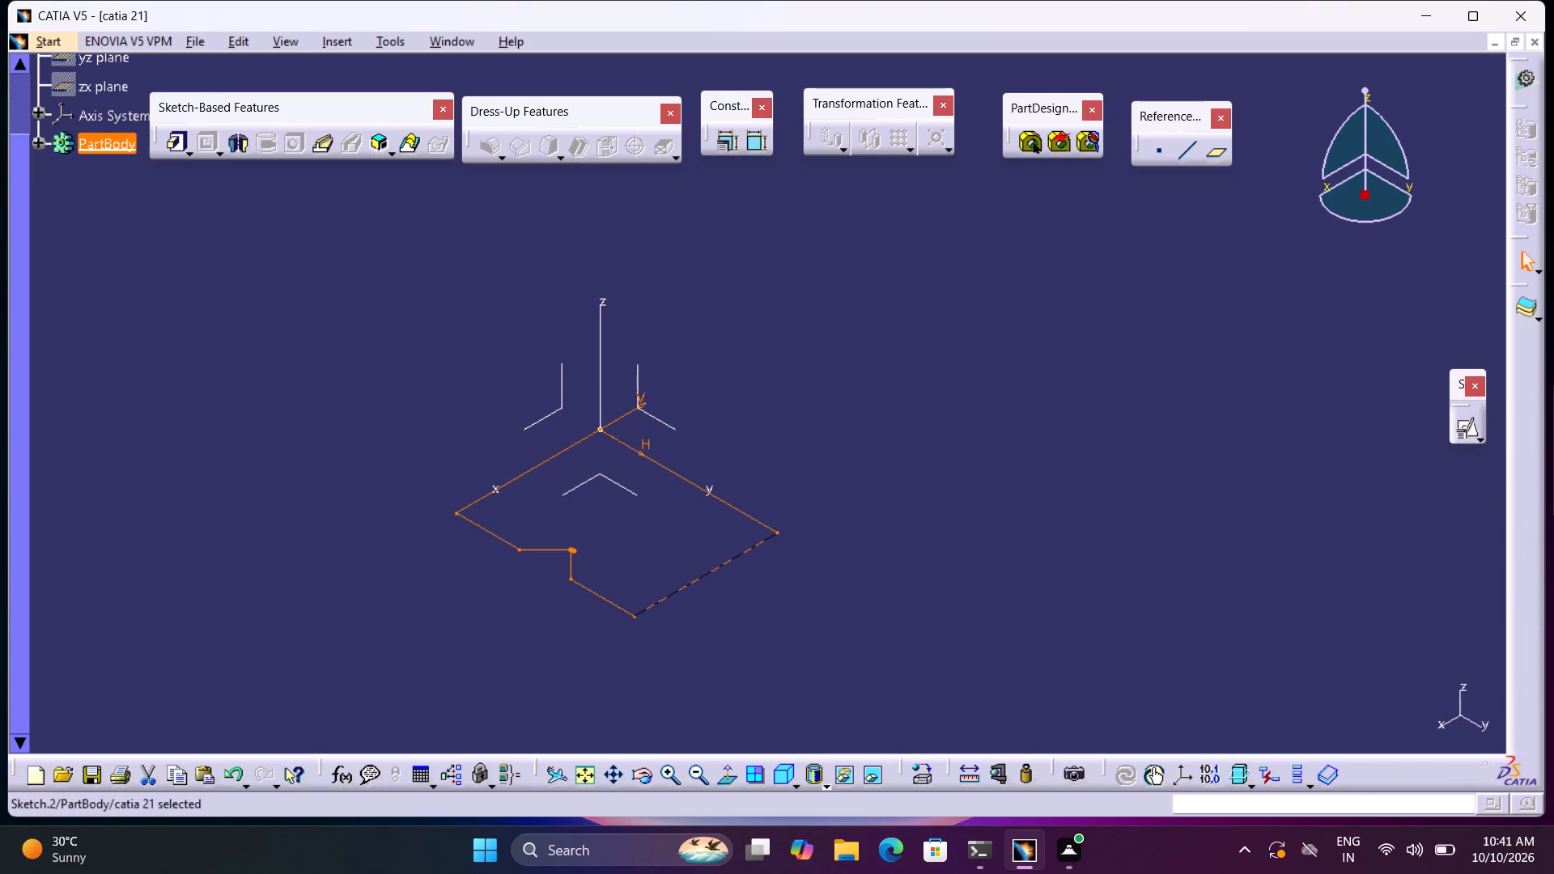
Reopen the profile sketch and delete the short horizontal helper line at the notch's apex.
{"action": "double_click", "coordinate": [690, 586]}
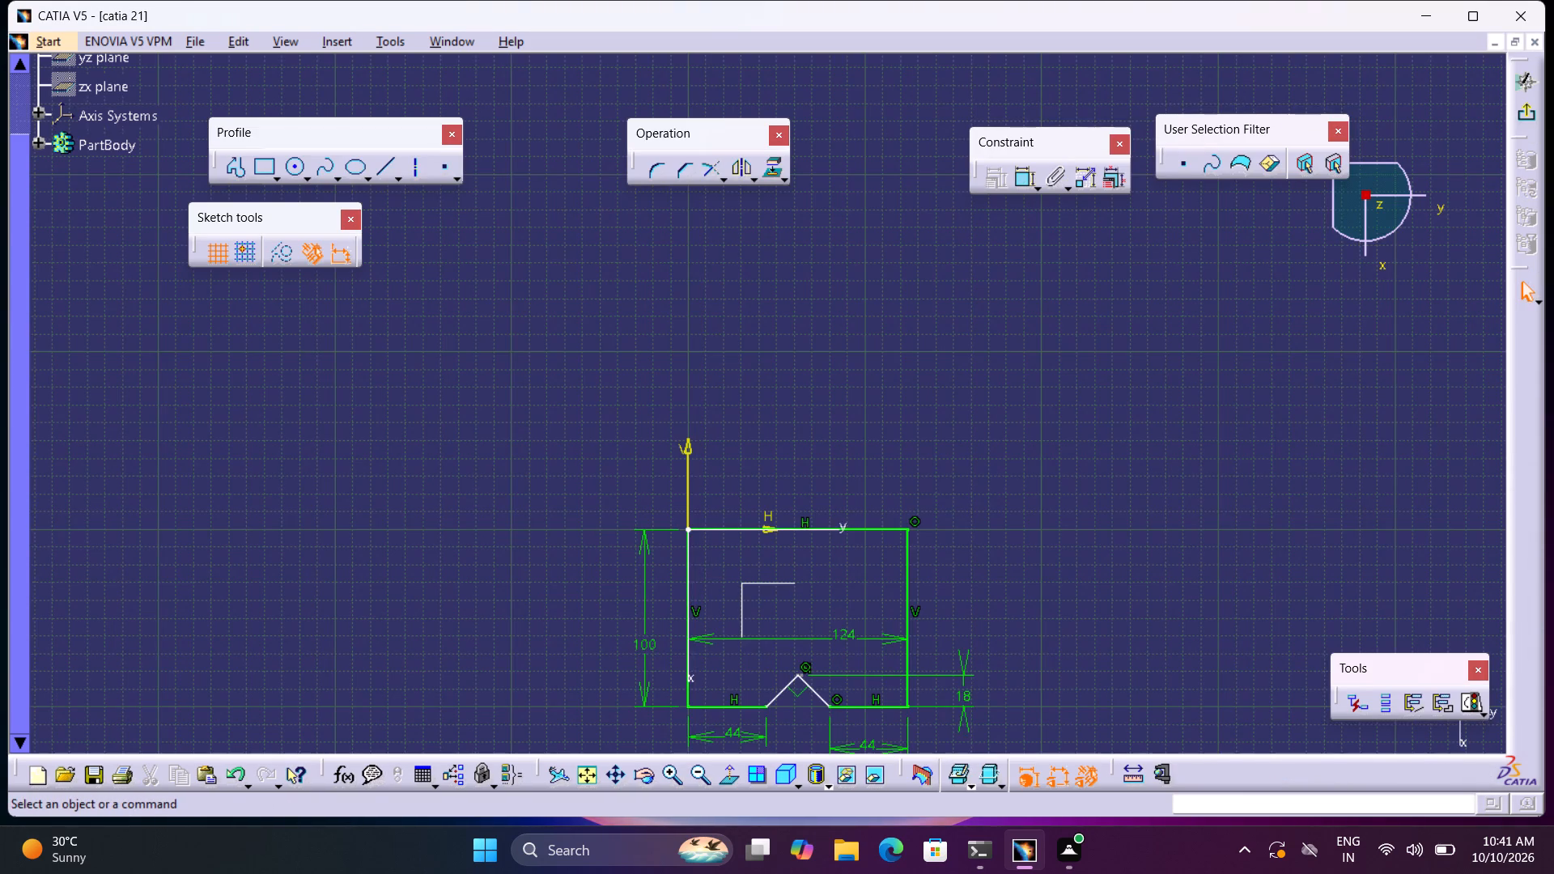
{"action": "middle_click_drag", "start_coordinate": [949, 622], "coordinate": [890, 490]}
{"action": "right_click", "coordinate": [925, 593]}
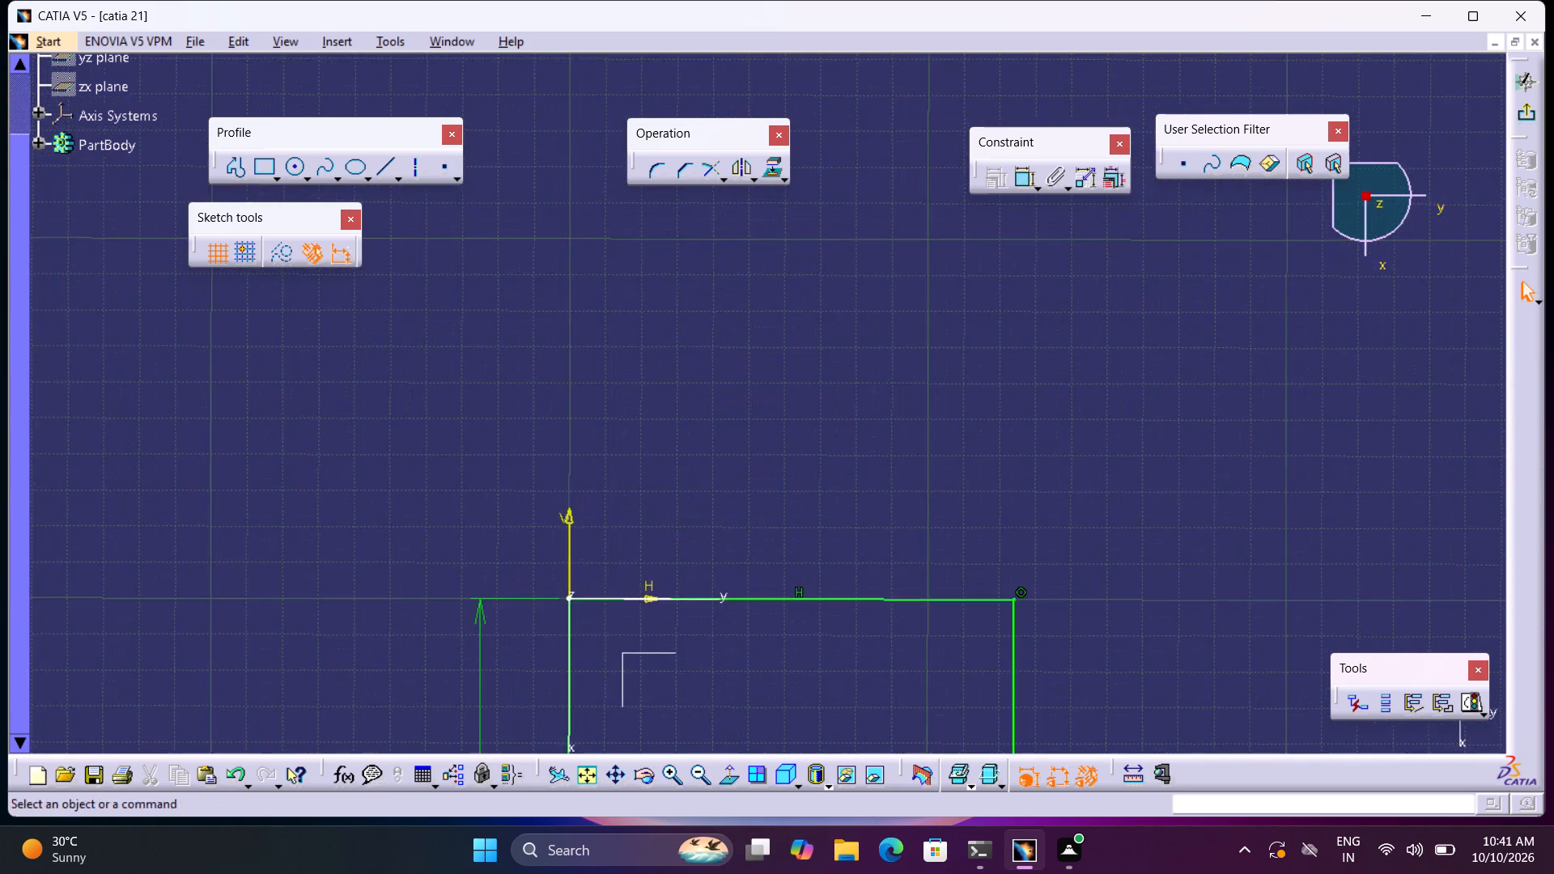
{"action": "middle_click_drag", "start_coordinate": [917, 709], "coordinate": [854, 333]}
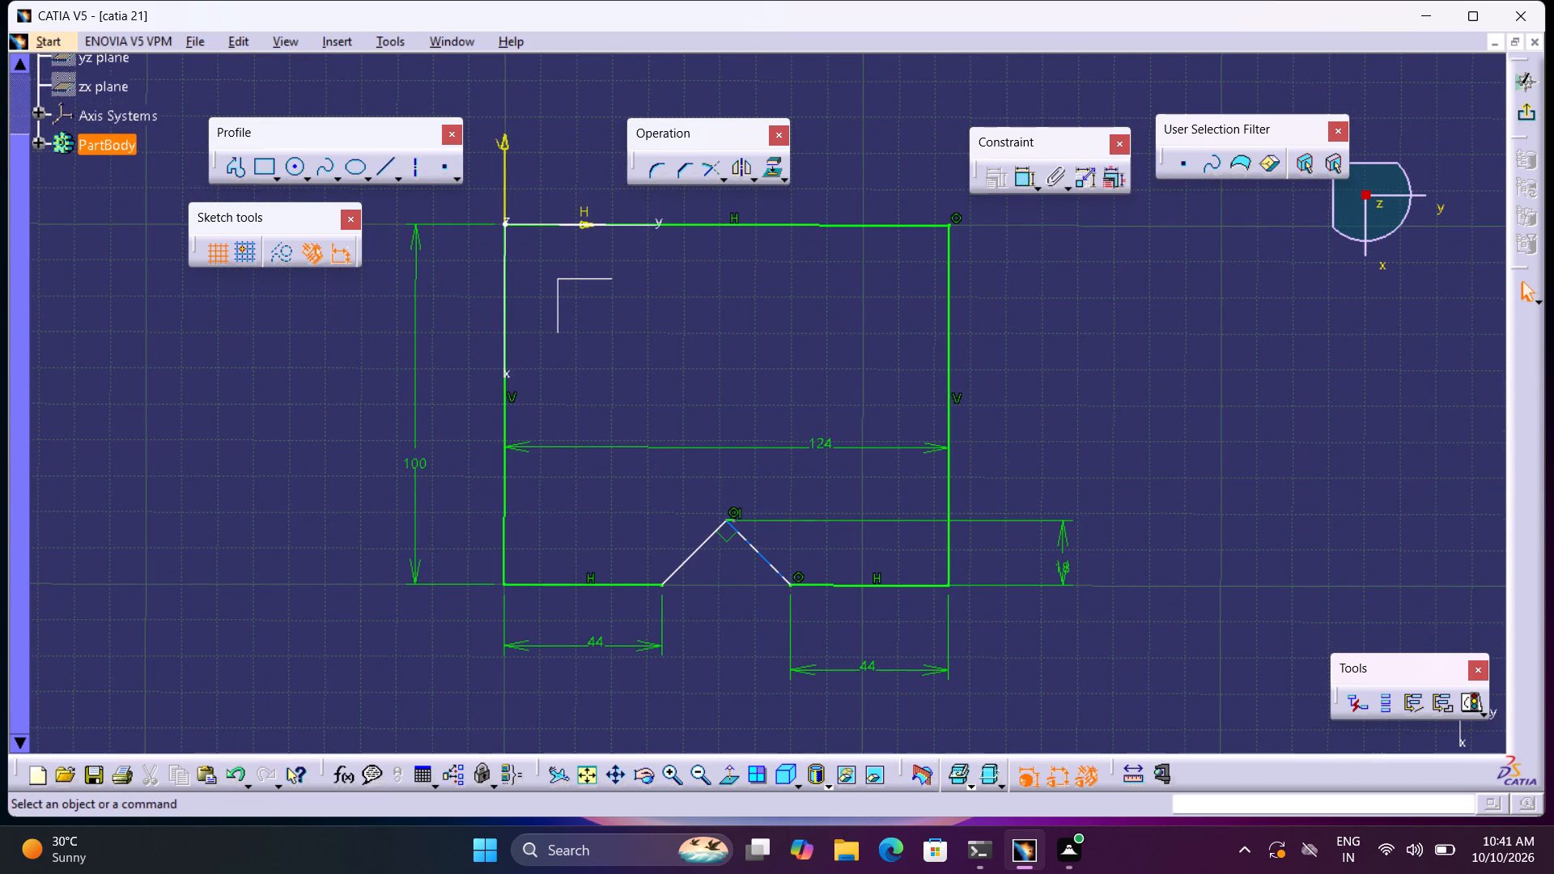
{"action": "left_click_drag", "start_coordinate": [740, 533], "coordinate": [762, 528]}
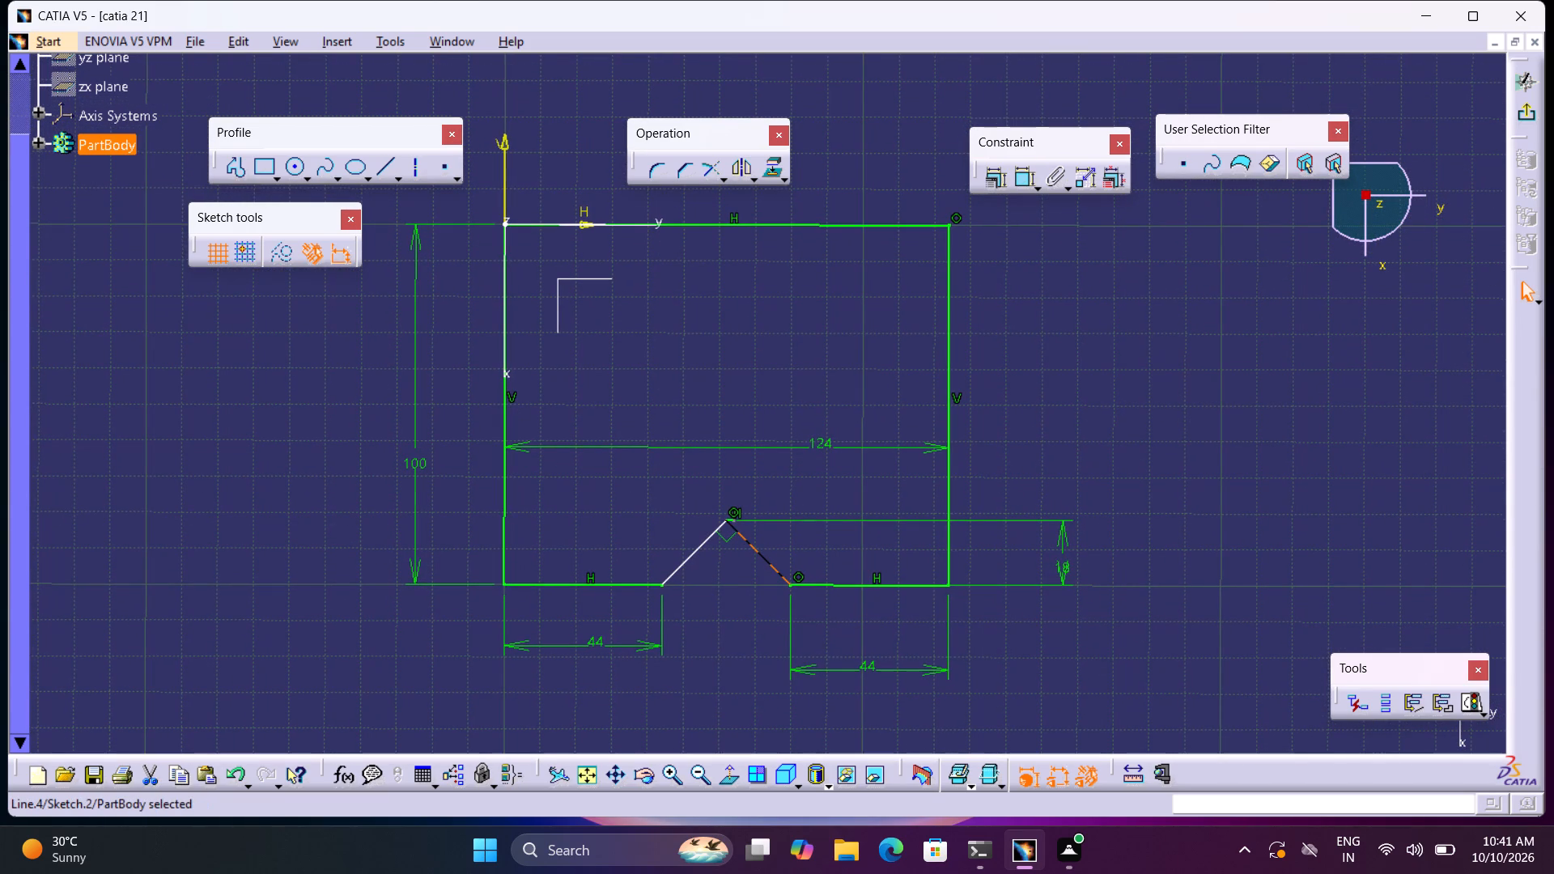
{"action": "left_click", "coordinate": [733, 520]}
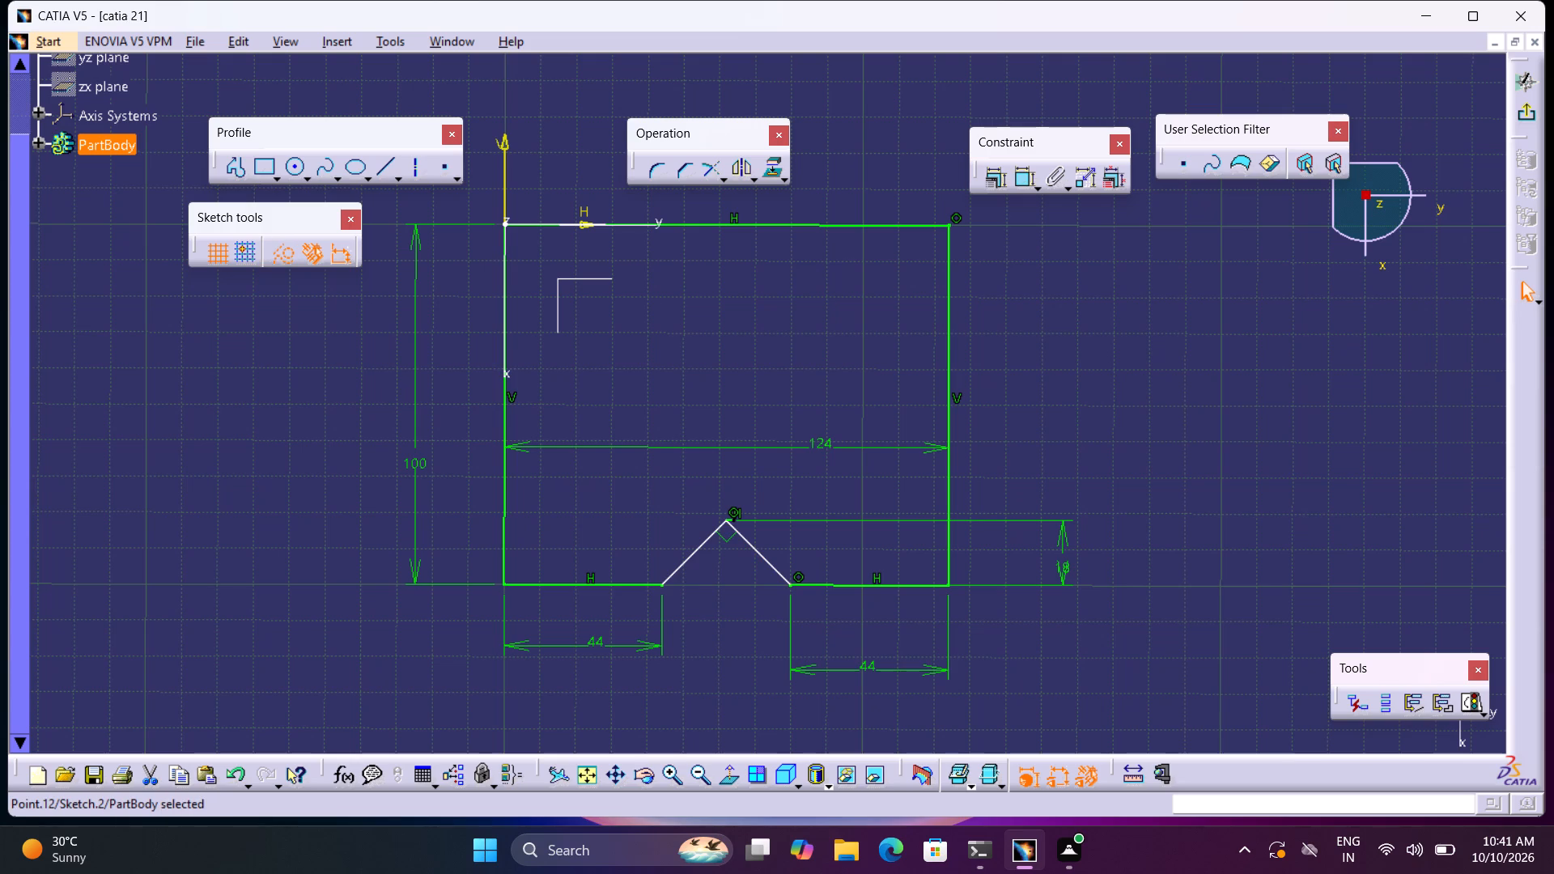
{"action": "left_click", "coordinate": [730, 520]}
{"action": "double_click", "coordinate": [750, 527]}
{"action": "middle_click_drag", "start_coordinate": [750, 527], "coordinate": [745, 414]}
{"action": "right_click", "coordinate": [750, 528]}
{"action": "scroll", "coordinate": [746, 519], "scroll_direction": "up", "scroll_amount": 1}
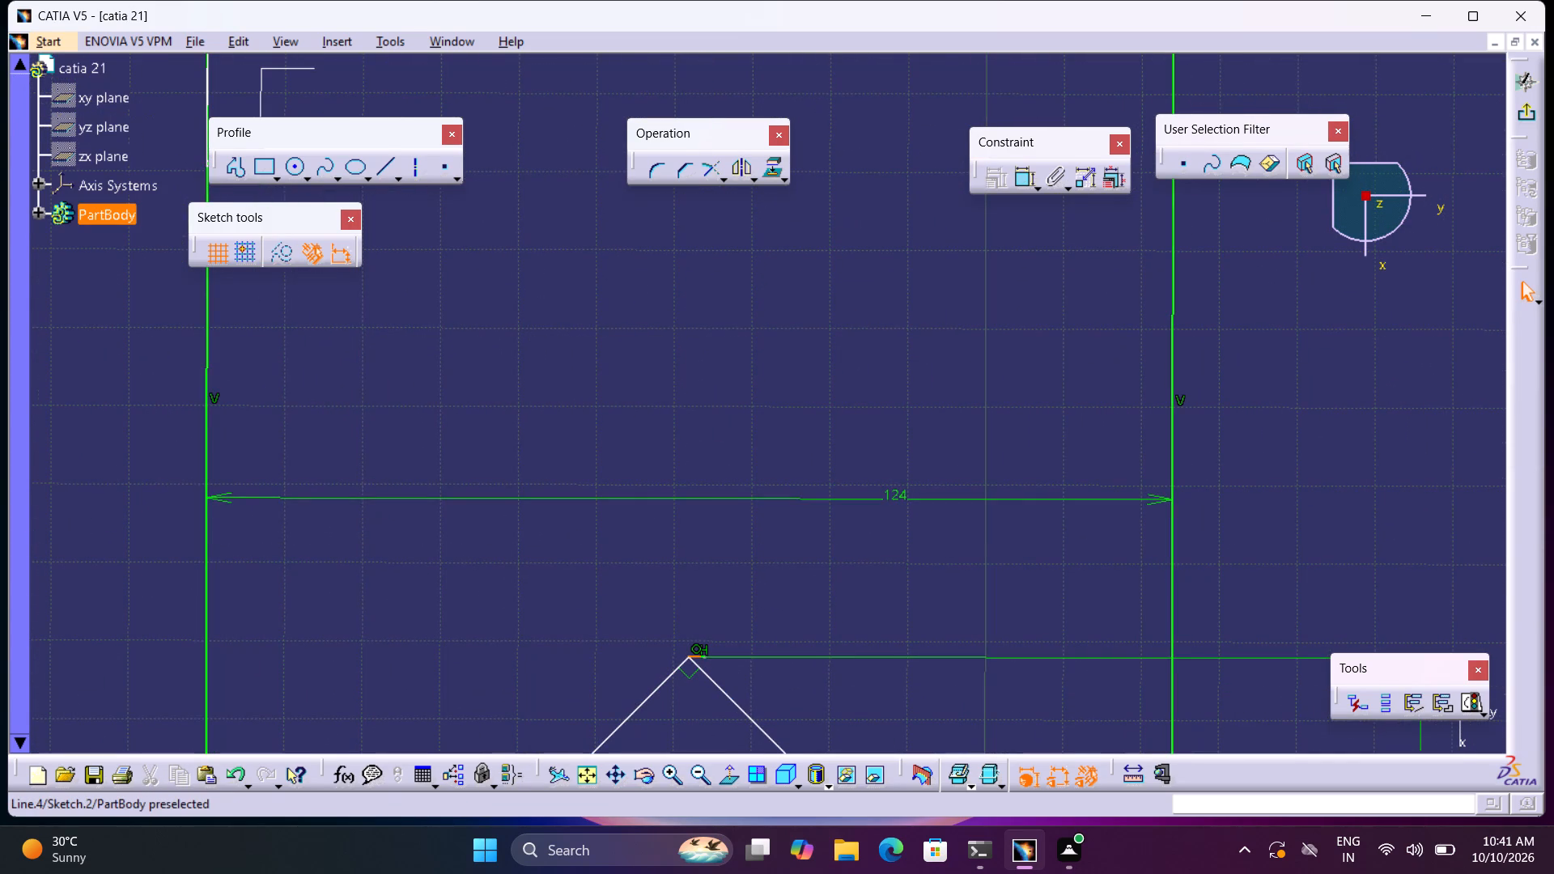
{"action": "left_click", "coordinate": [698, 655]}
{"action": "key", "text": "Delete"}
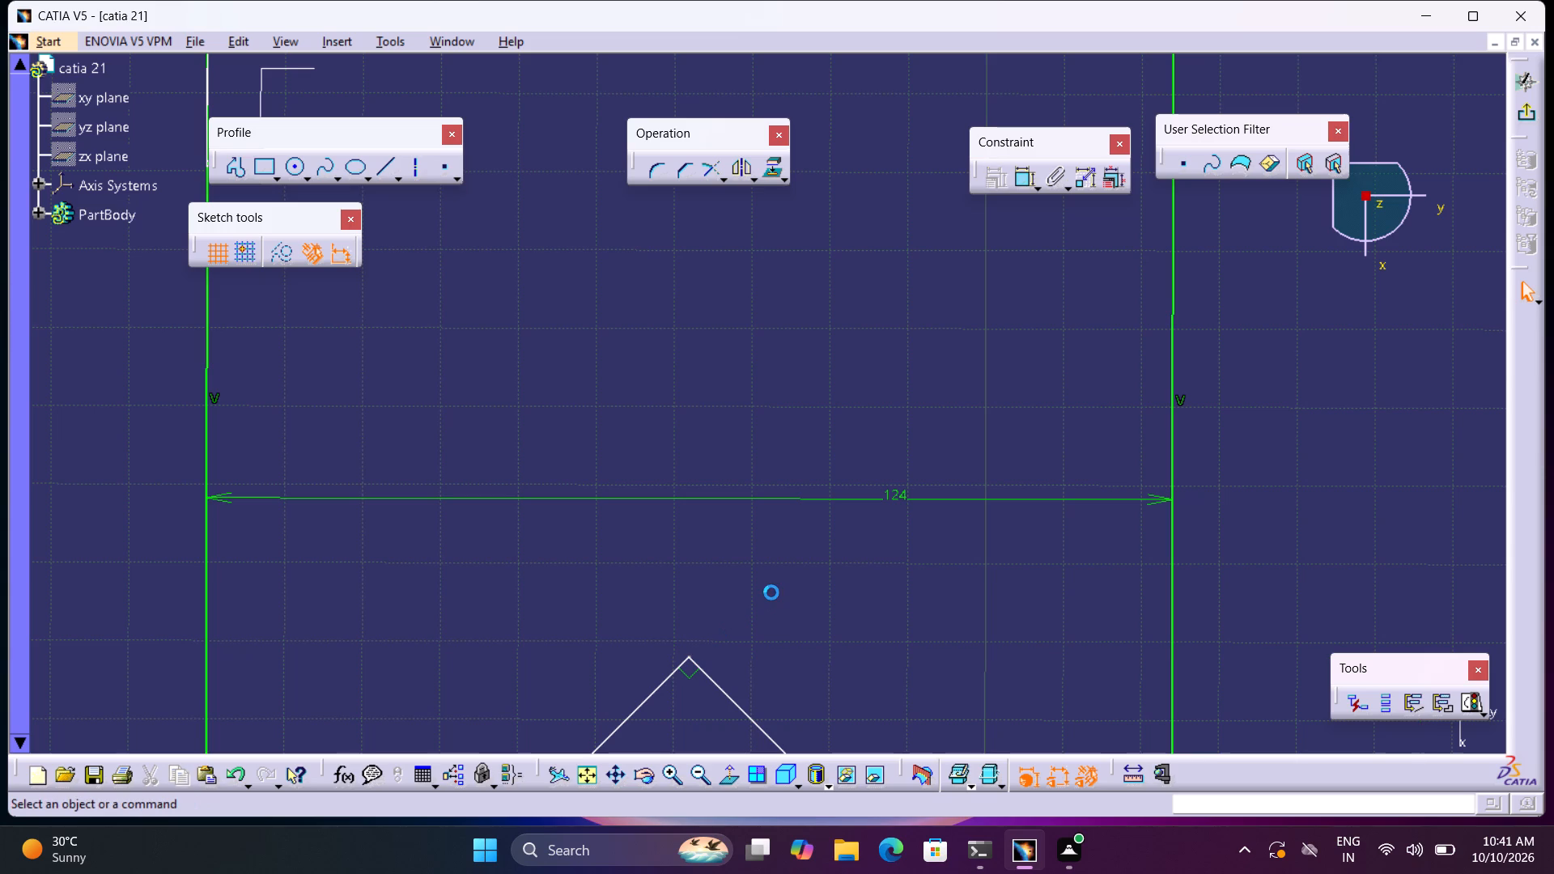
{"action": "middle_click_drag", "start_coordinate": [771, 592], "coordinate": [808, 760]}
{"action": "right_click", "coordinate": [771, 593]}
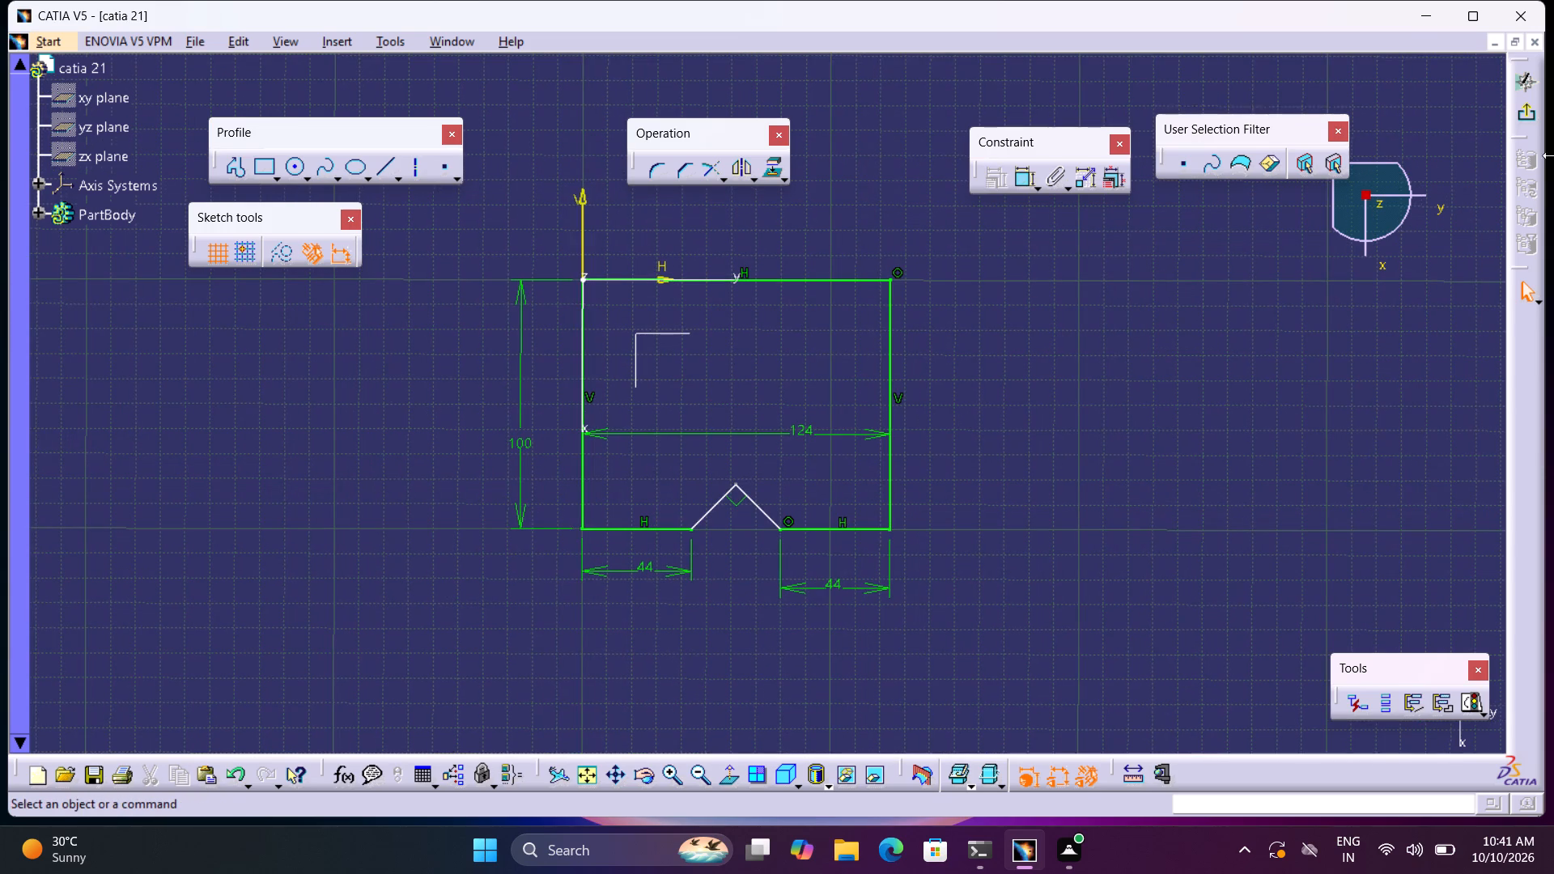
Exit the sketch and pad the notched profile to a length of 32 mm.
{"action": "left_click", "coordinate": [1531, 112]}
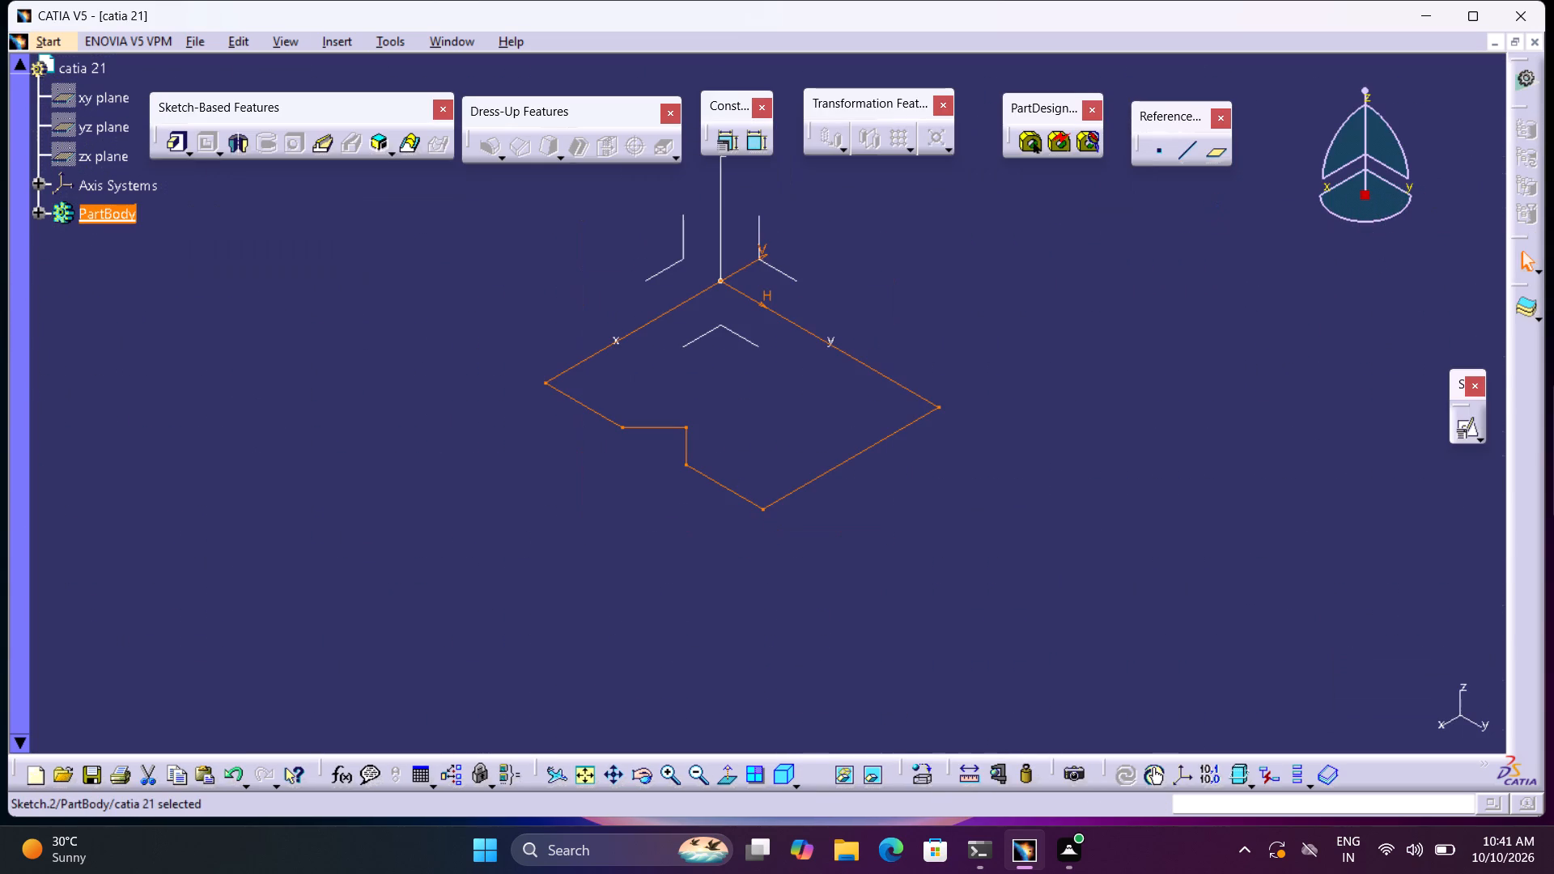
{"action": "left_click", "coordinate": [184, 129]}
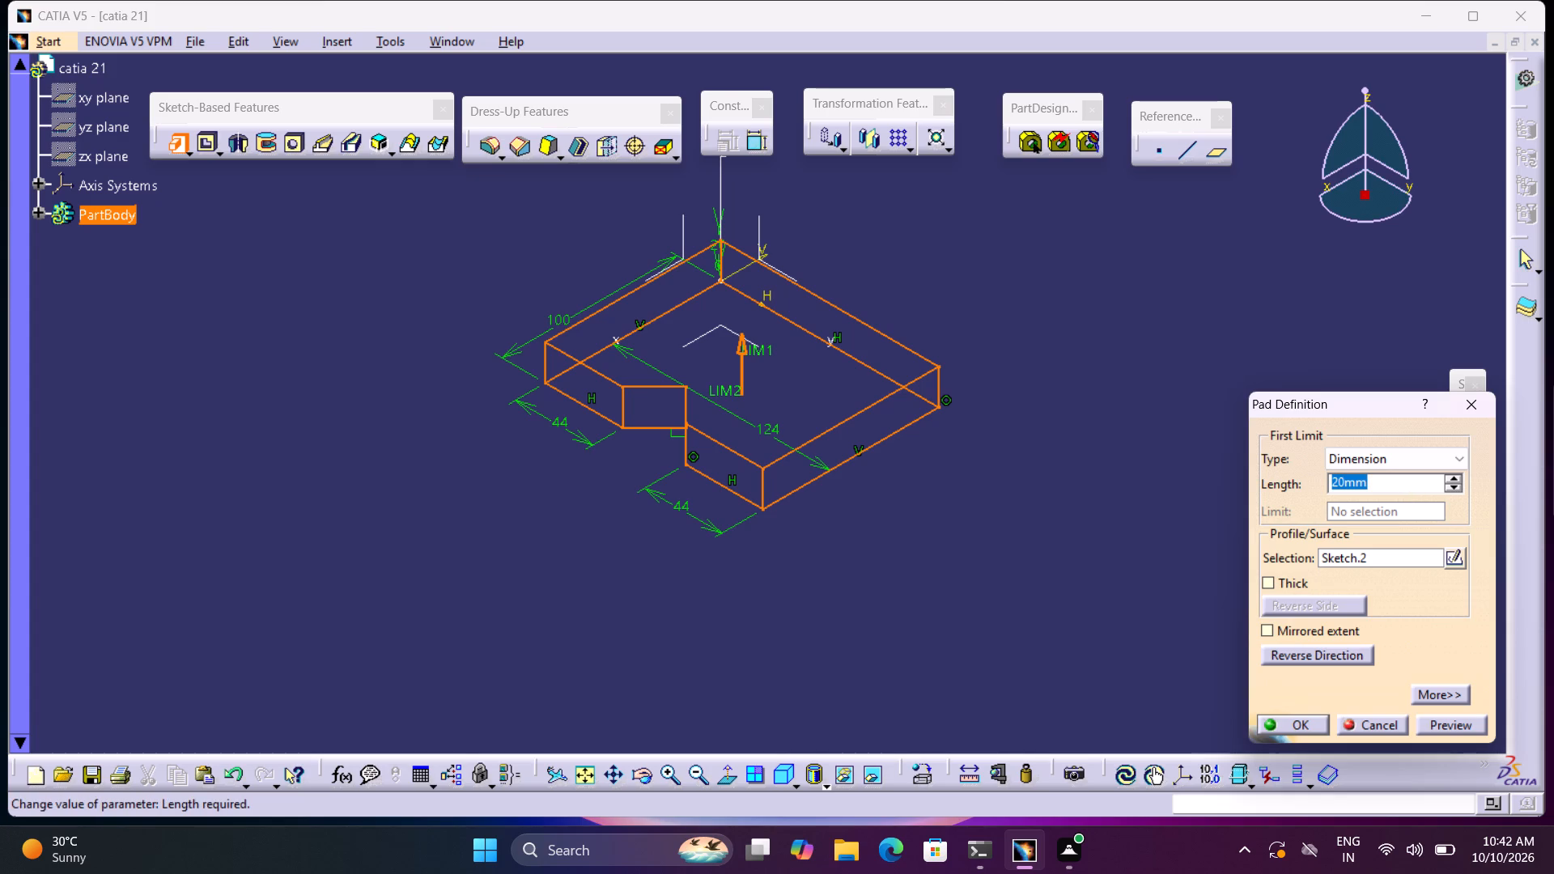
{"action": "type", "text": "32"}
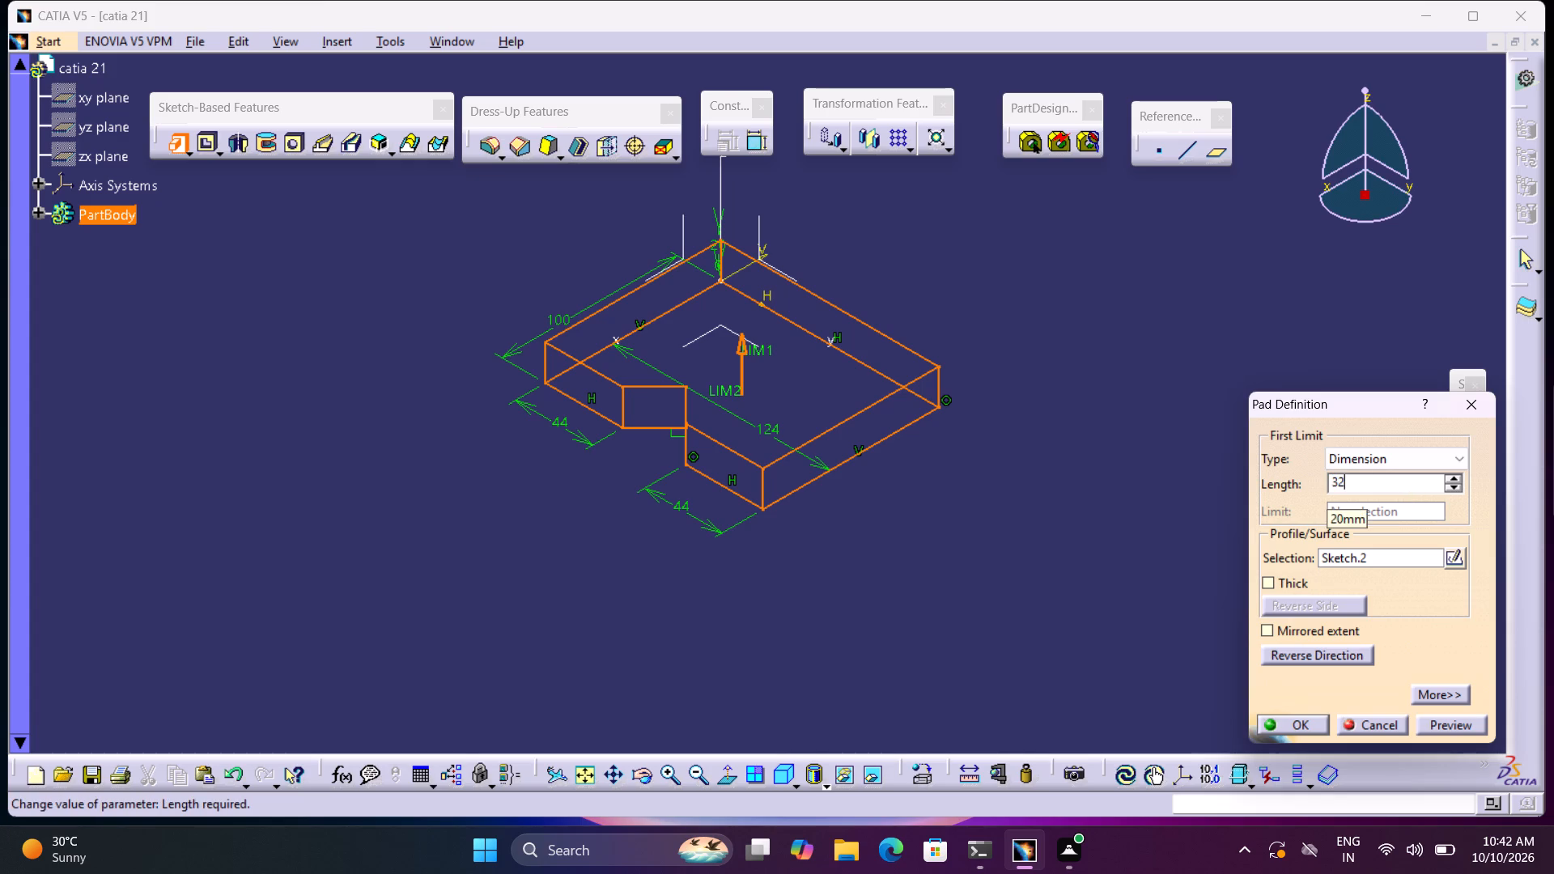
{"action": "key", "text": "Return"}
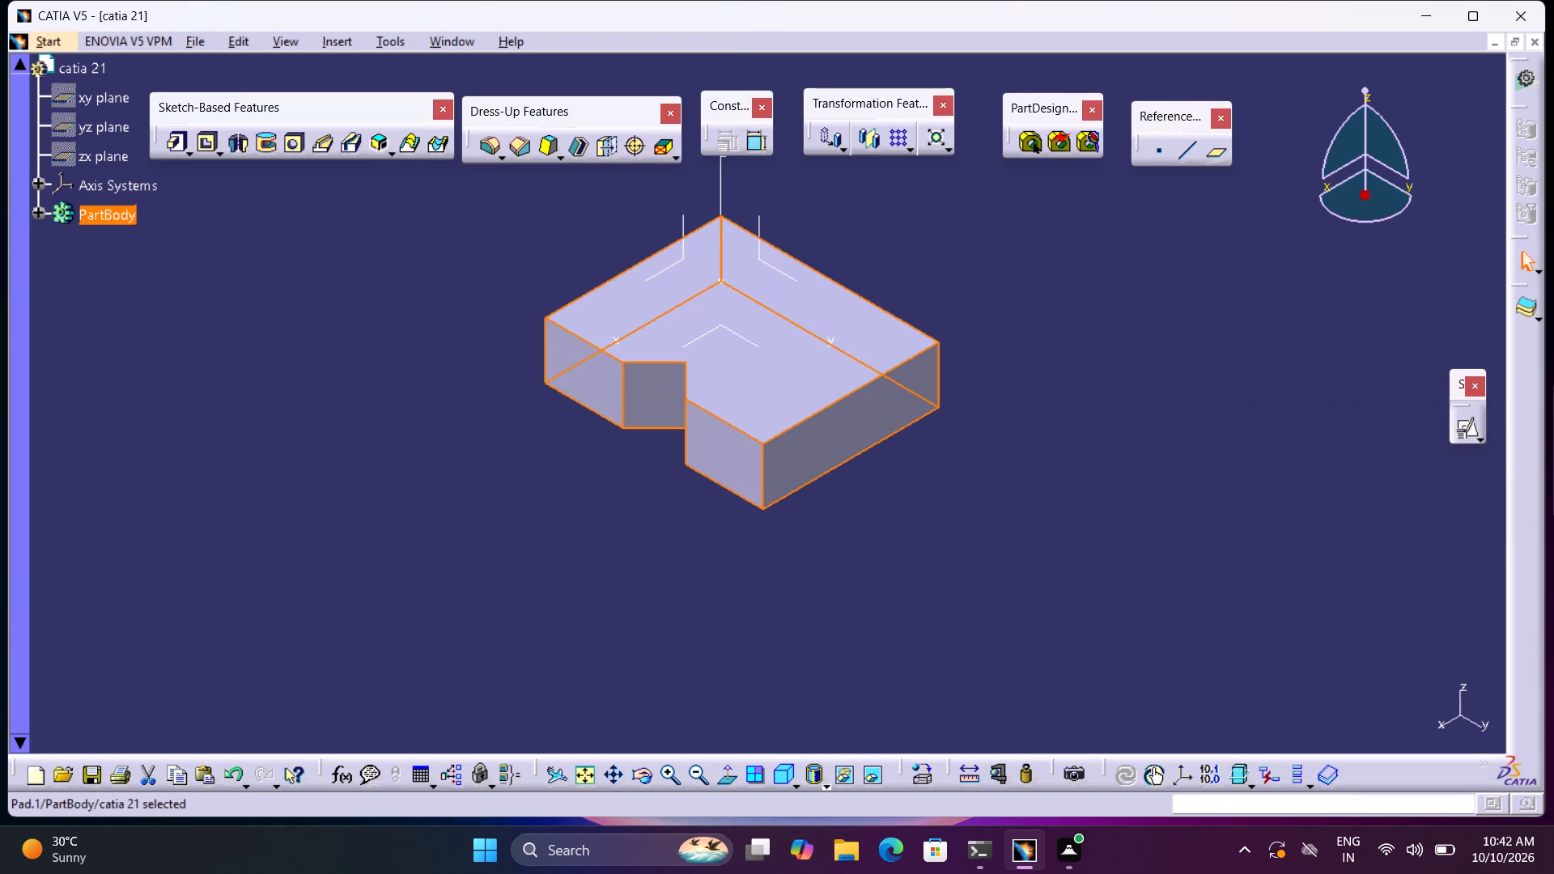
{"action": "left_click", "coordinate": [1314, 421]}
Open a positioned sketch on the pad's flat side face opposite the V-notch, keeping the implicit origin and orientation.
{"action": "middle_click_drag", "start_coordinate": [994, 384], "coordinate": [1012, 435]}
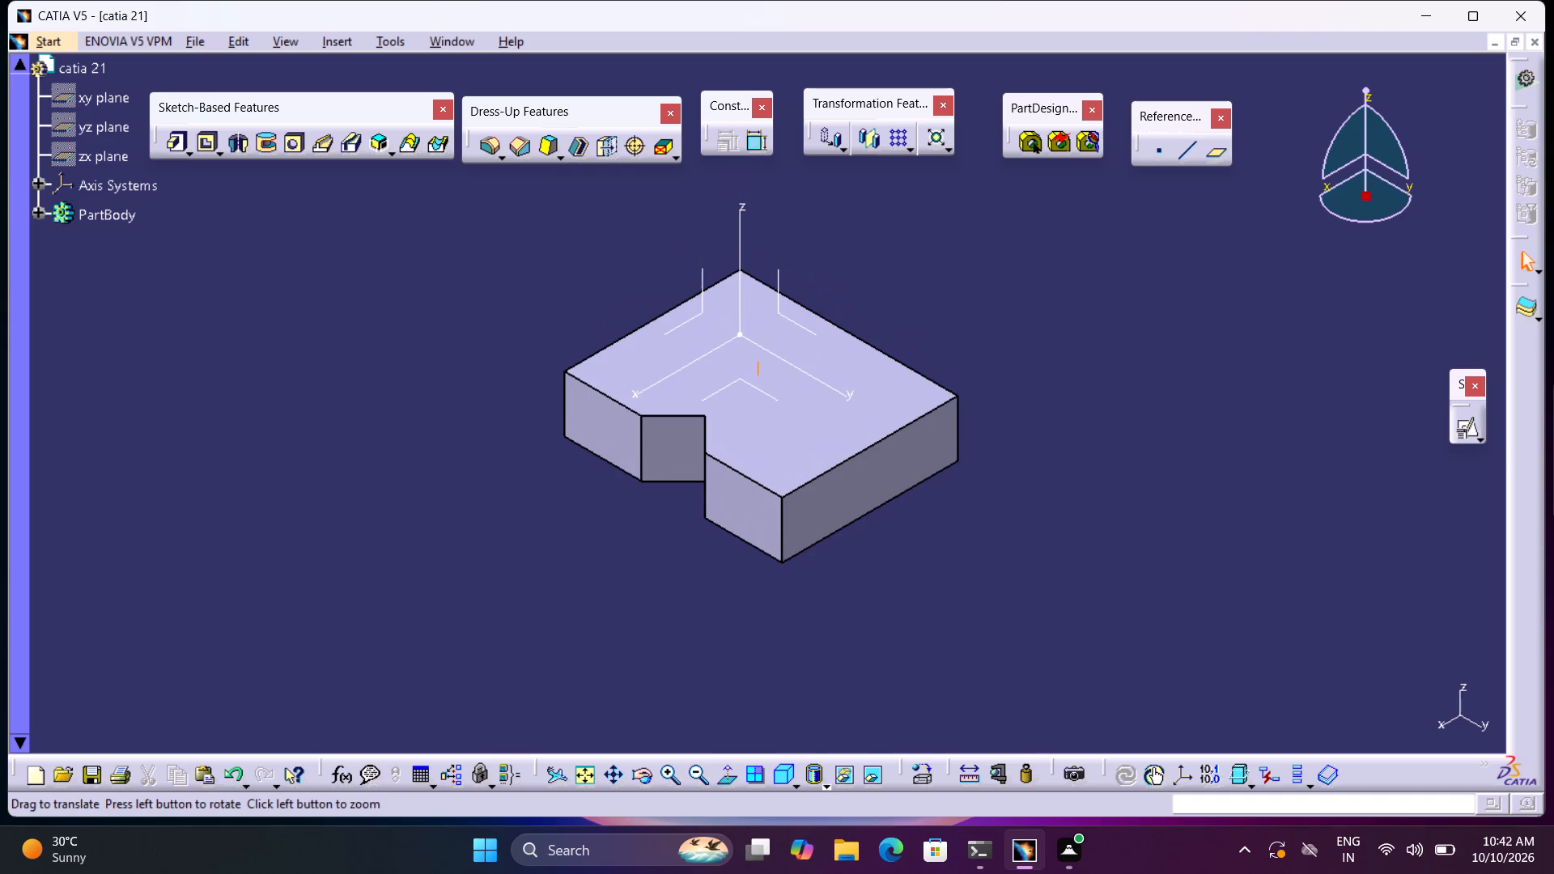
{"action": "middle_click_drag", "start_coordinate": [1012, 435], "coordinate": [1014, 451]}
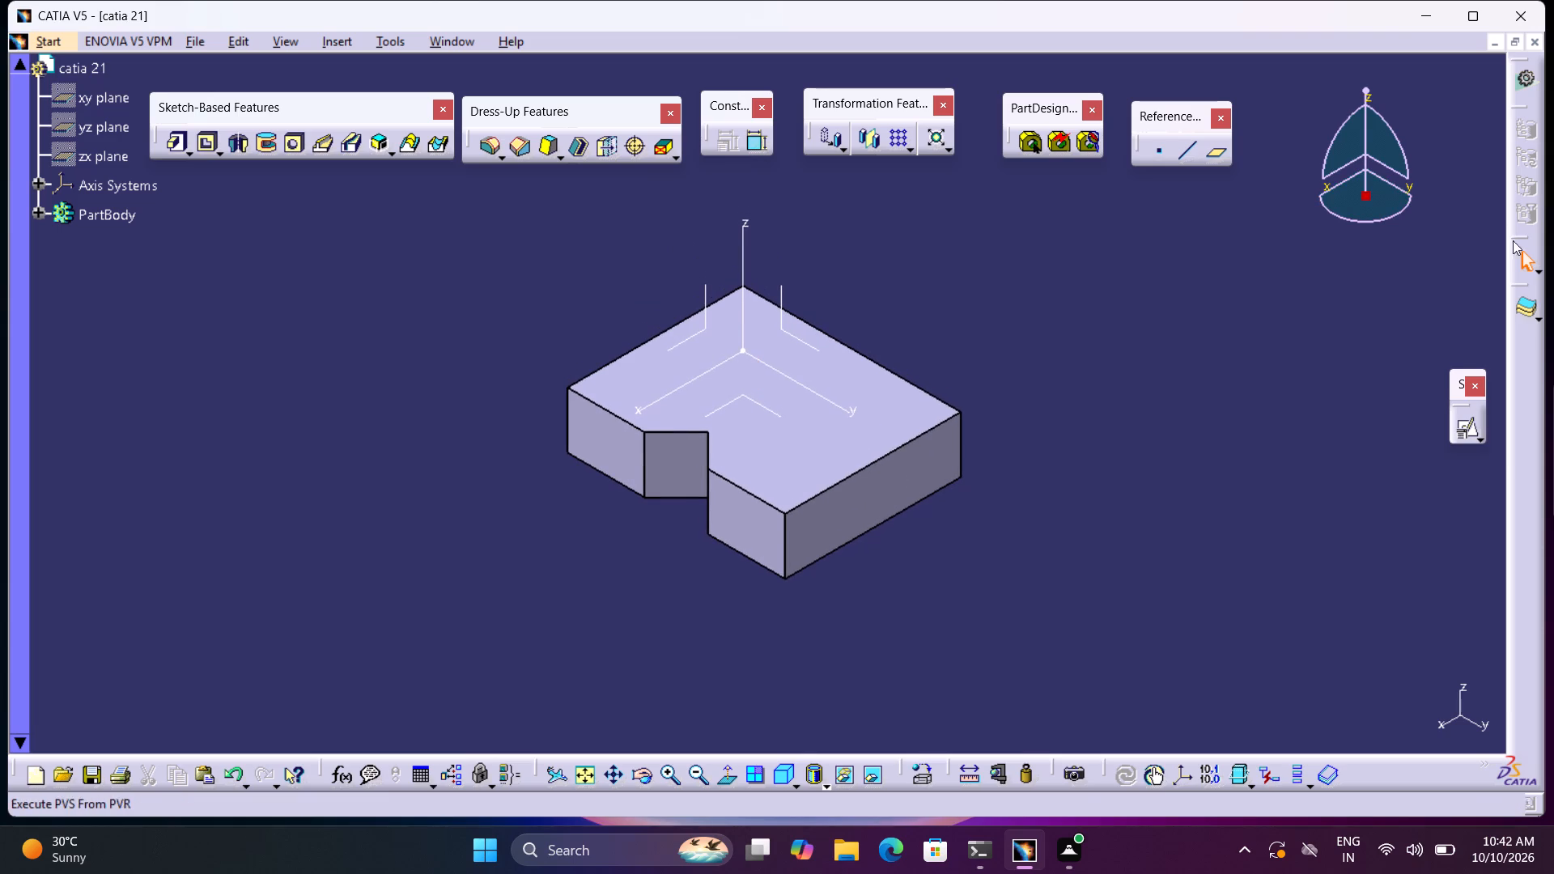
{"action": "left_click", "coordinate": [1467, 427]}
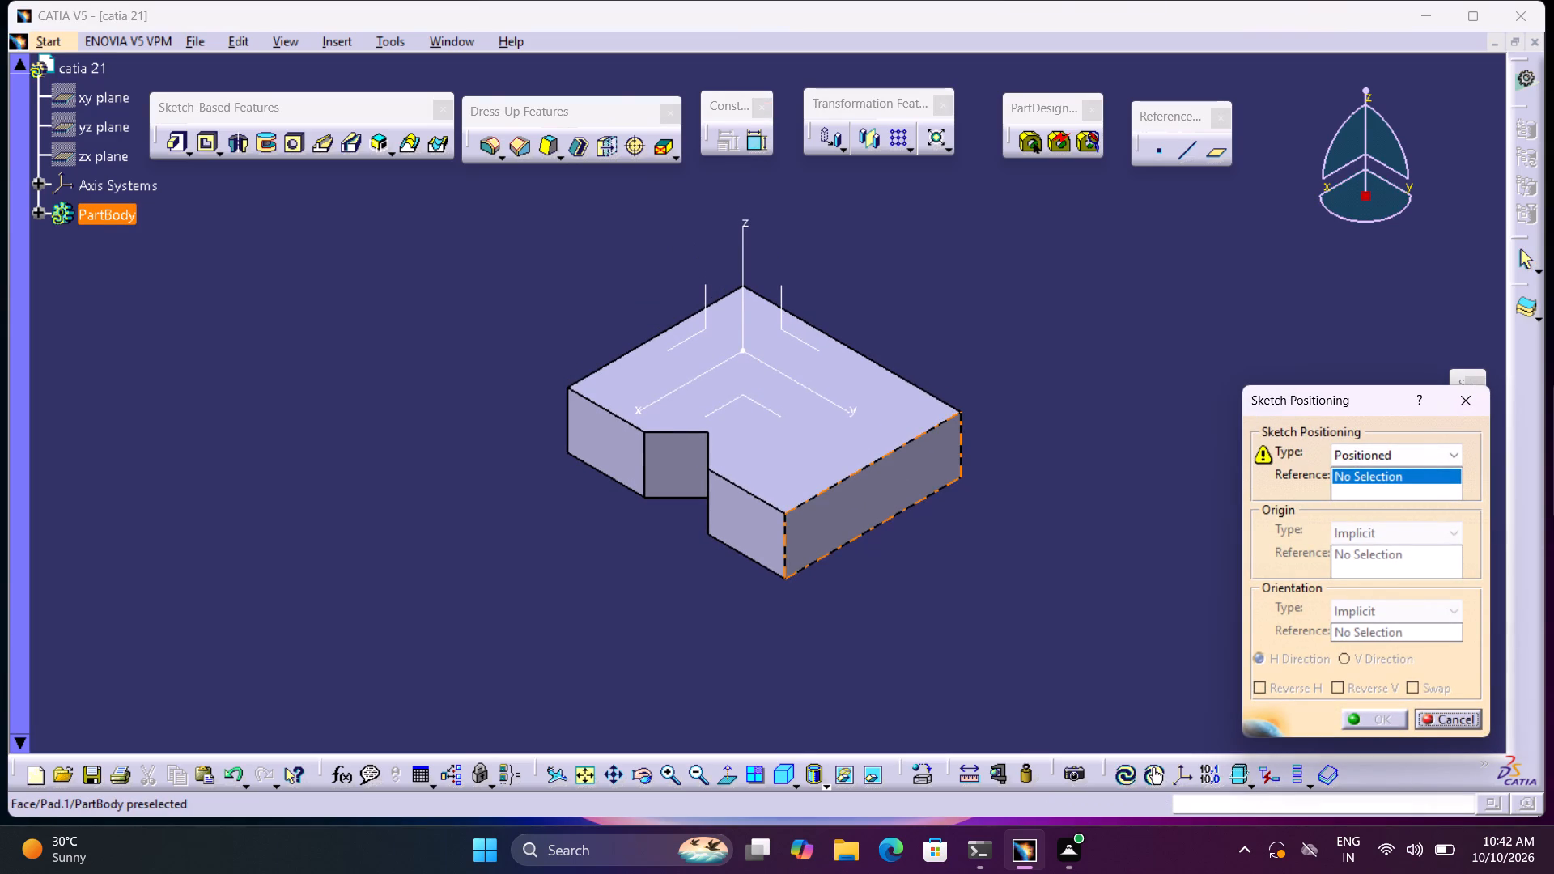
{"action": "middle_click_drag", "start_coordinate": [961, 394], "coordinate": [899, 400]}
{"action": "right_click_drag", "start_coordinate": [928, 396], "coordinate": [899, 400]}
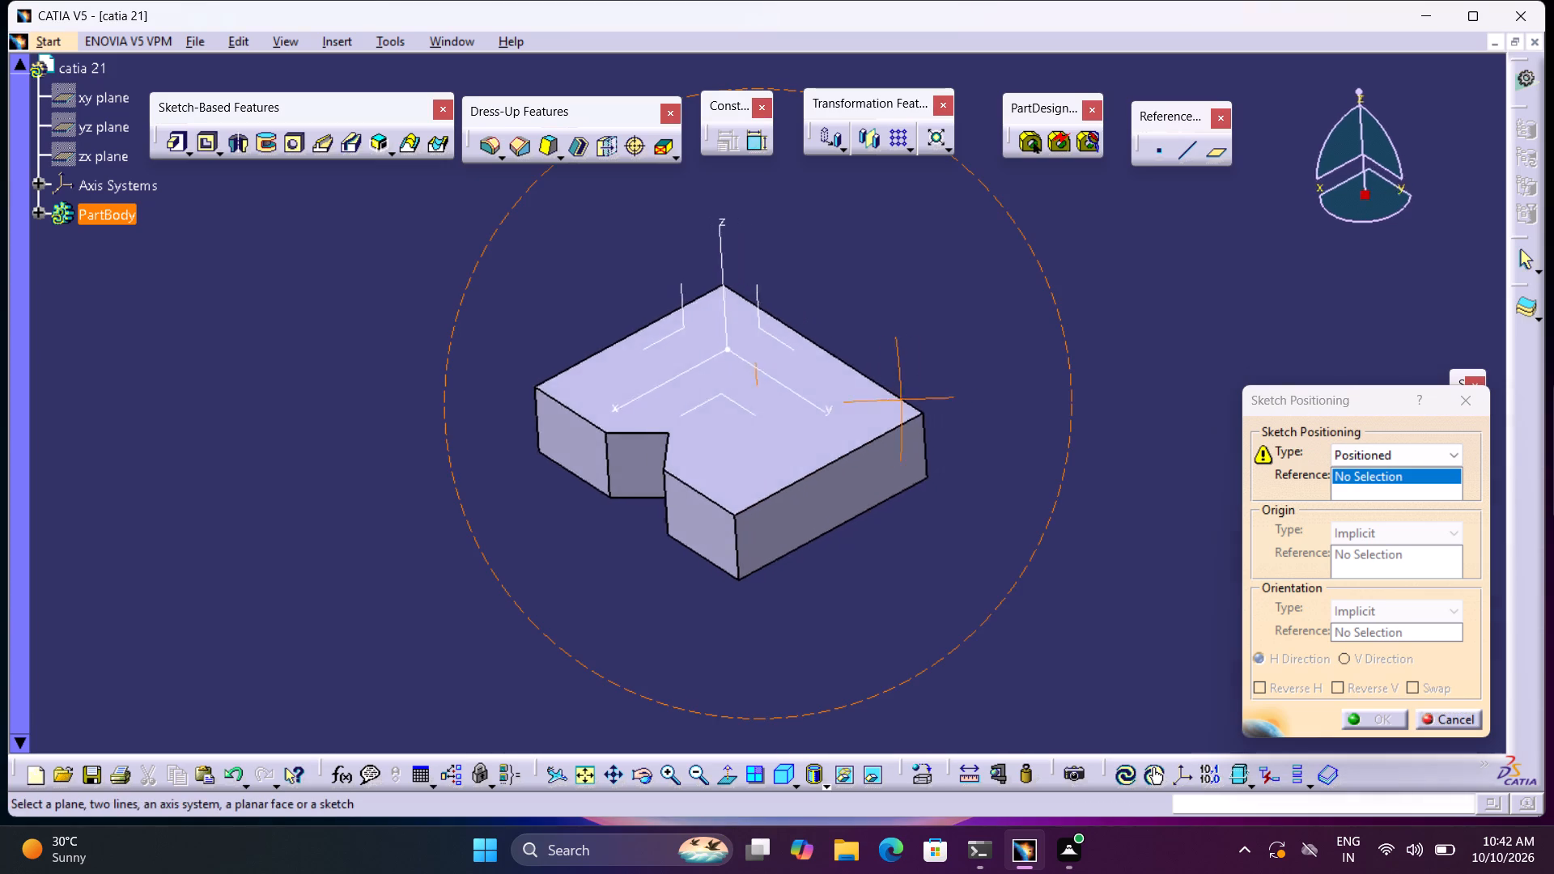
{"action": "right_click_drag", "start_coordinate": [899, 400], "coordinate": [408, 572]}
{"action": "middle_click_drag", "start_coordinate": [899, 400], "coordinate": [416, 574]}
{"action": "left_click", "coordinate": [749, 511]}
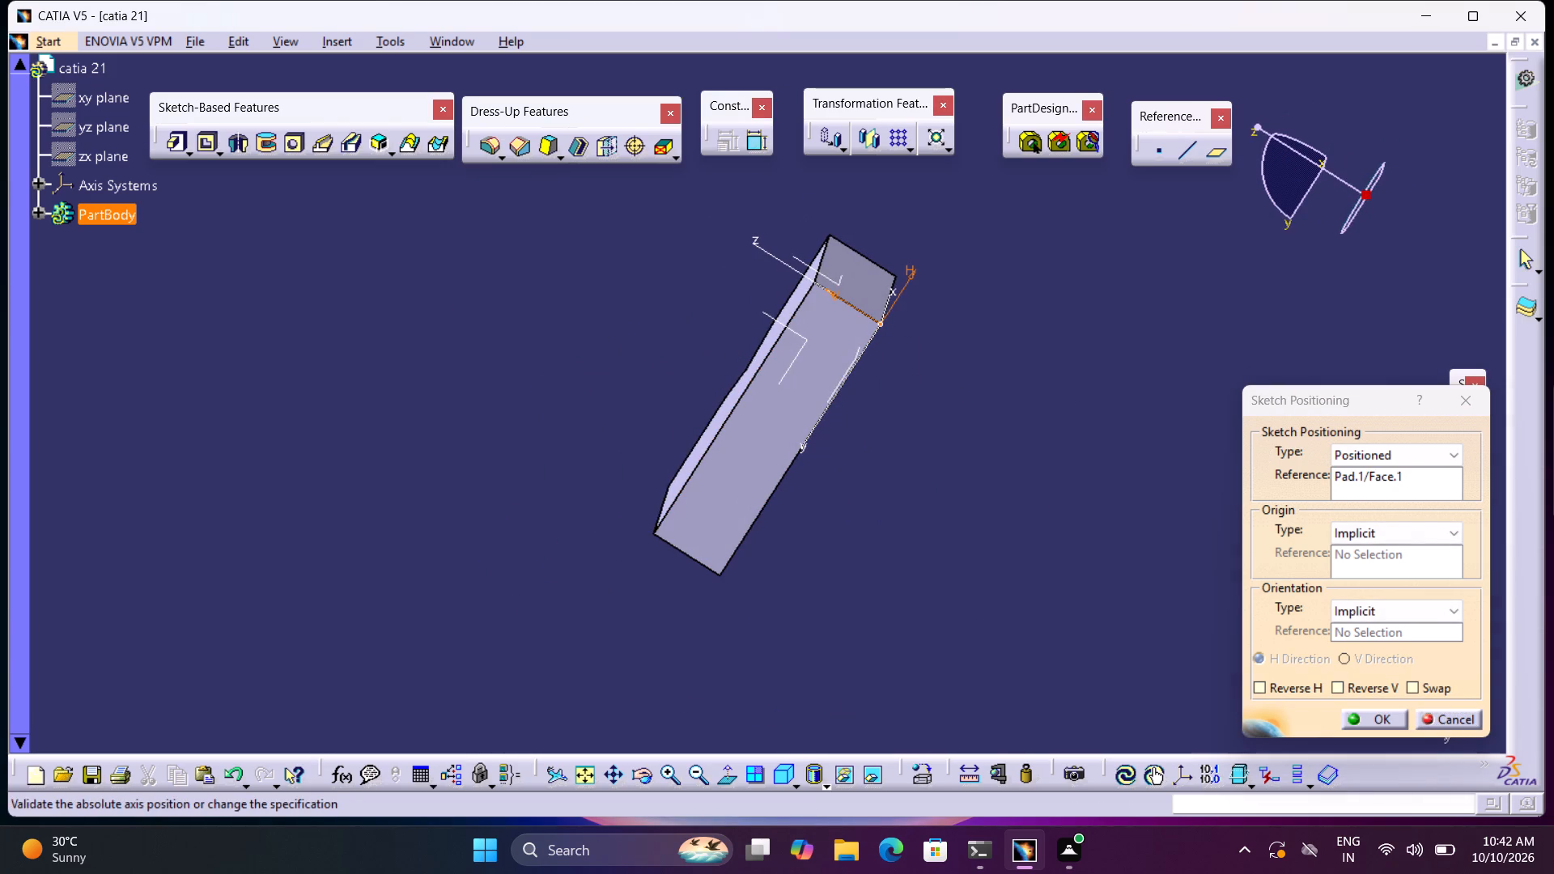
{"action": "left_click", "coordinate": [1357, 719]}
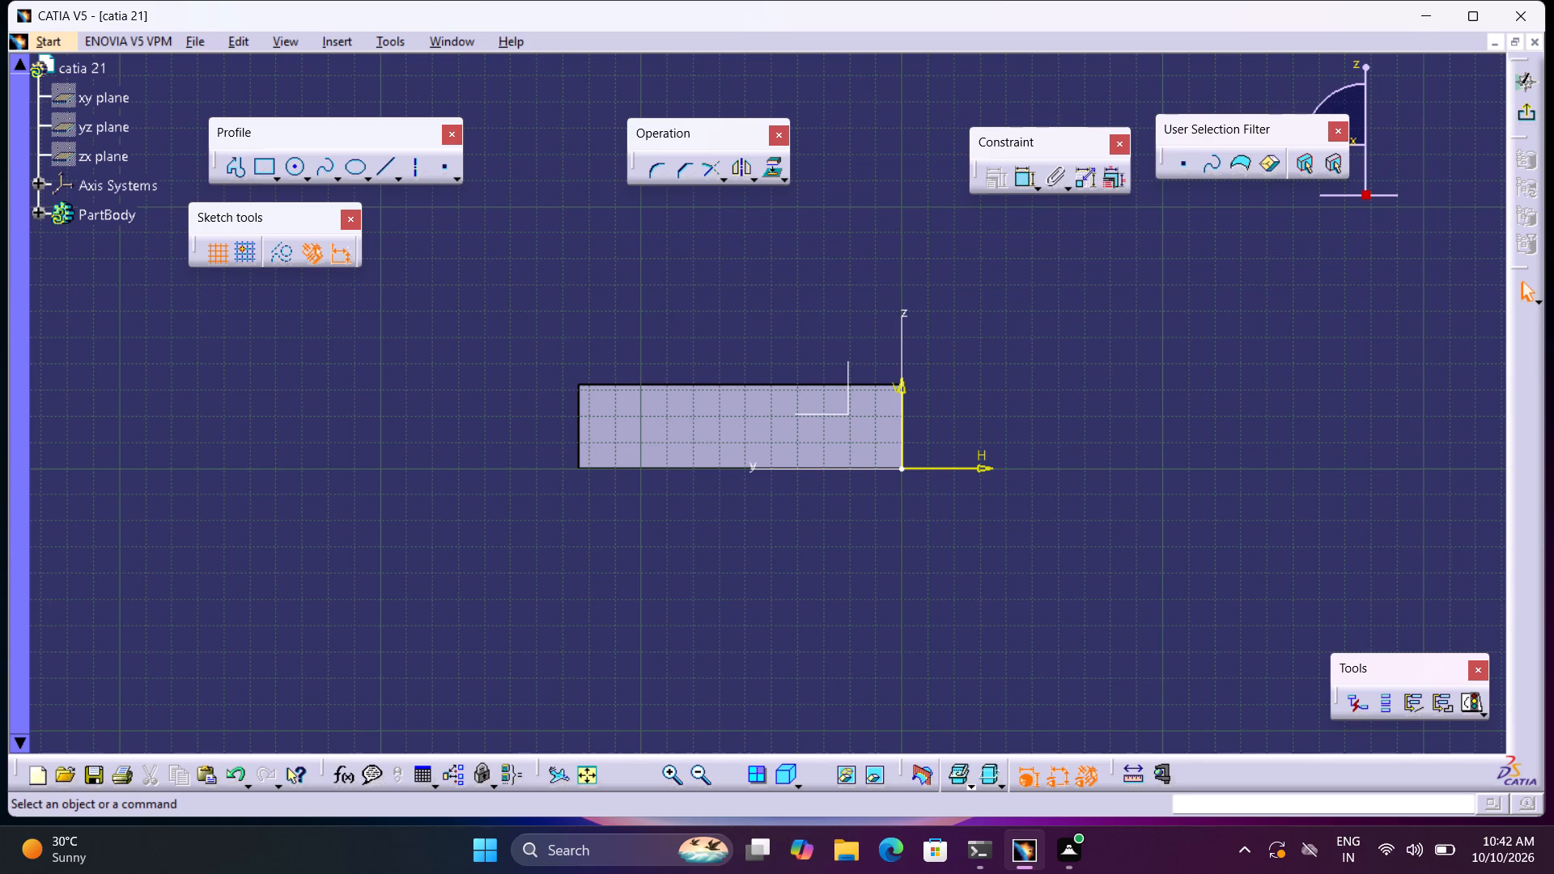
Project the pad's rectangular side face onto the sketch plane as reference geometry.
{"action": "middle_click_drag", "start_coordinate": [1104, 340], "coordinate": [1082, 420]}
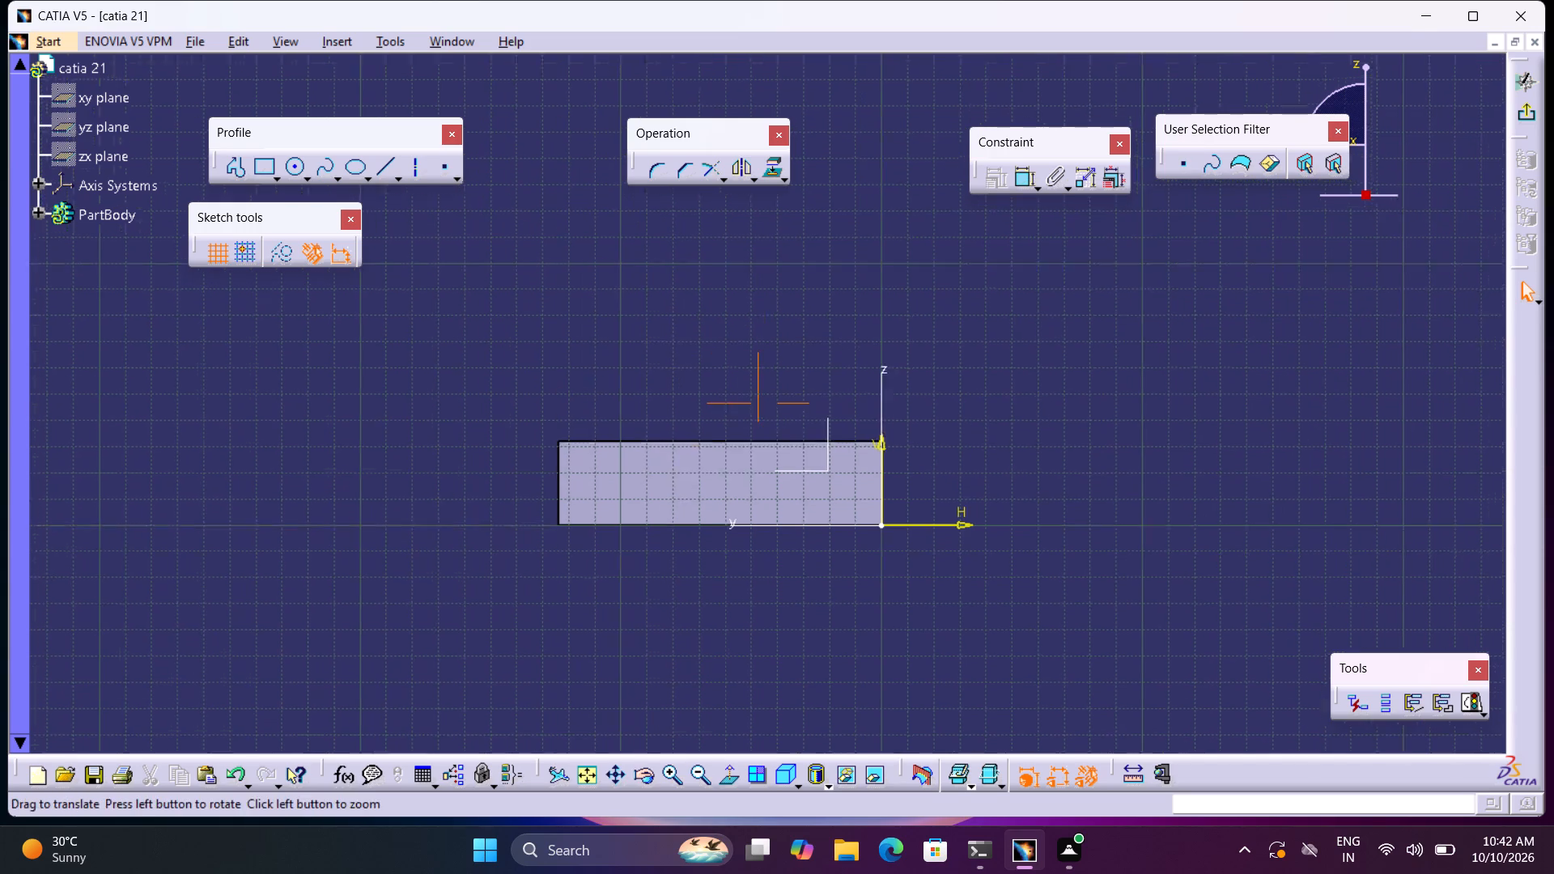
{"action": "middle_click_drag", "start_coordinate": [1082, 420], "coordinate": [1077, 524]}
{"action": "left_click", "coordinate": [776, 169]}
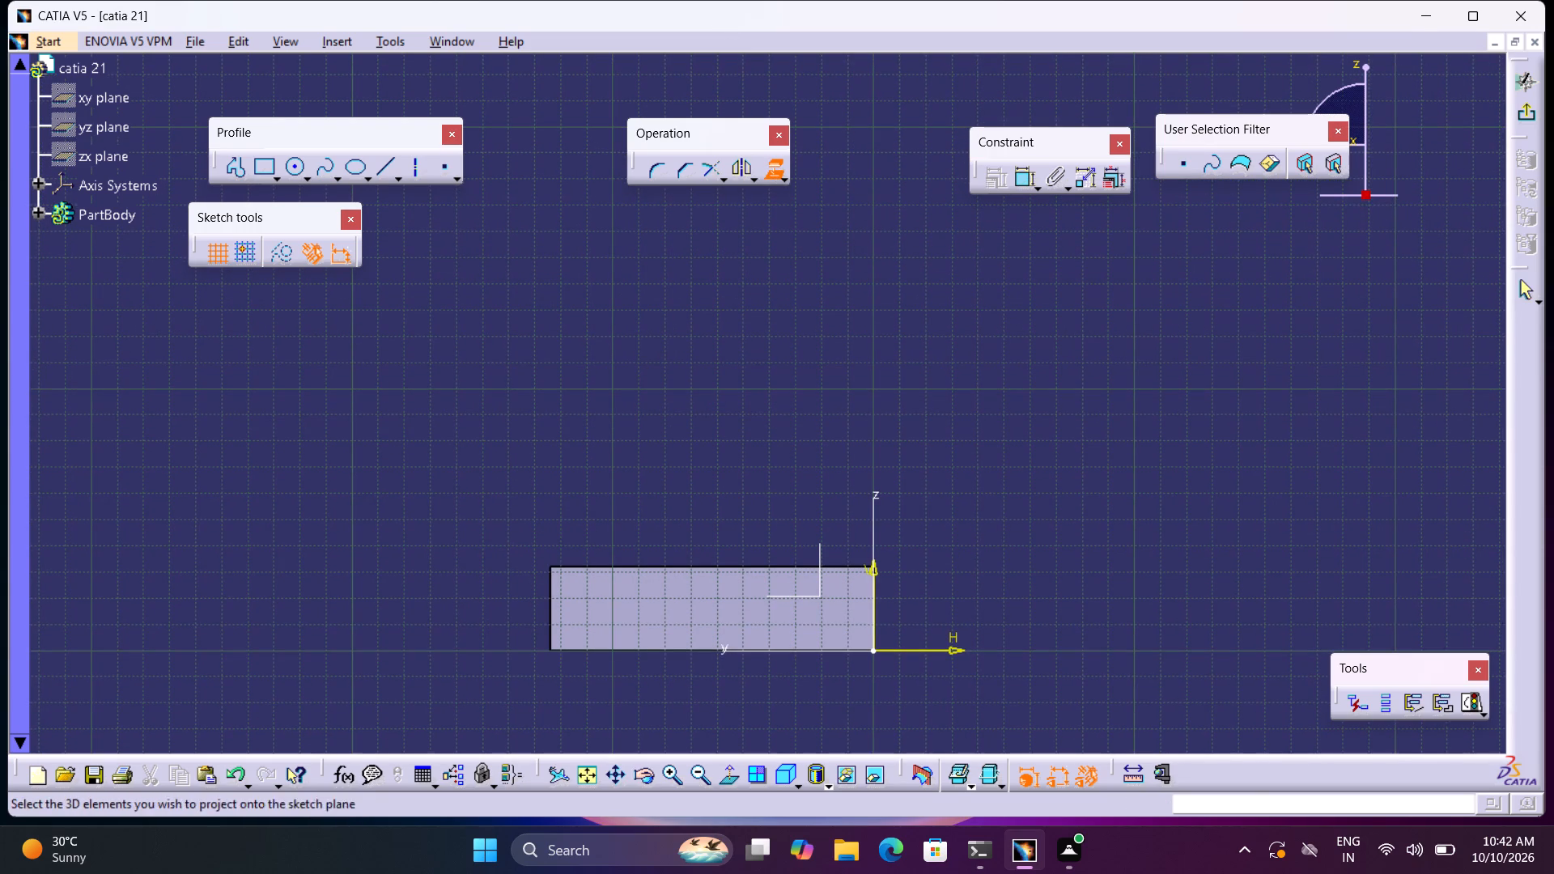
{"action": "left_click", "coordinate": [762, 590]}
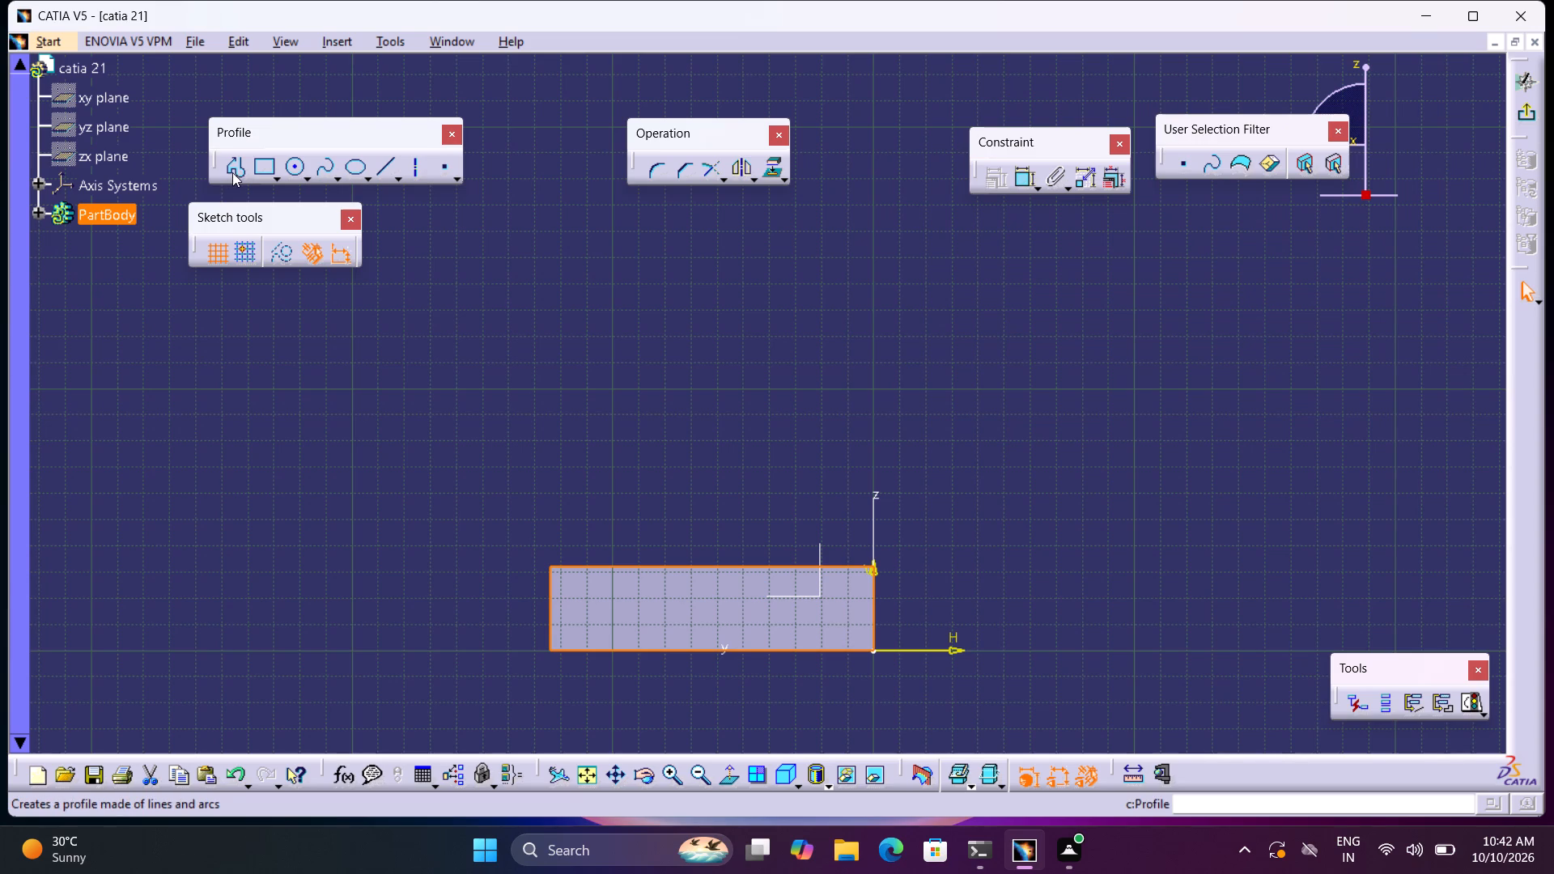
Draw a closed profile on the projected face's top edge, about 124 mm wide and 88 mm high, with a V-notch in its top side.
{"action": "left_click", "coordinate": [233, 172]}
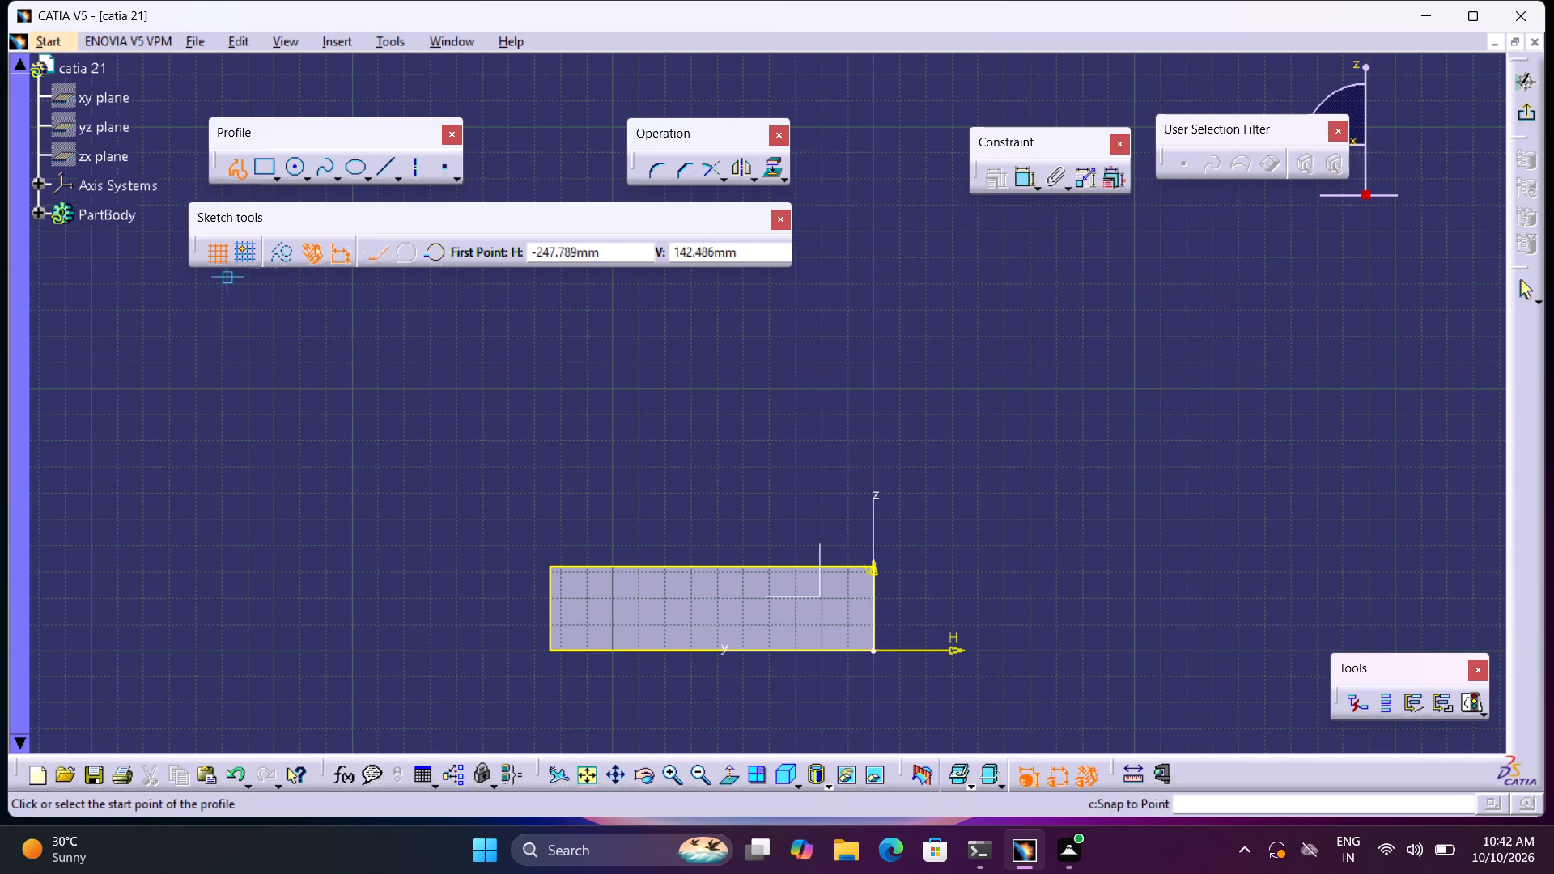
{"action": "left_click", "coordinate": [551, 566]}
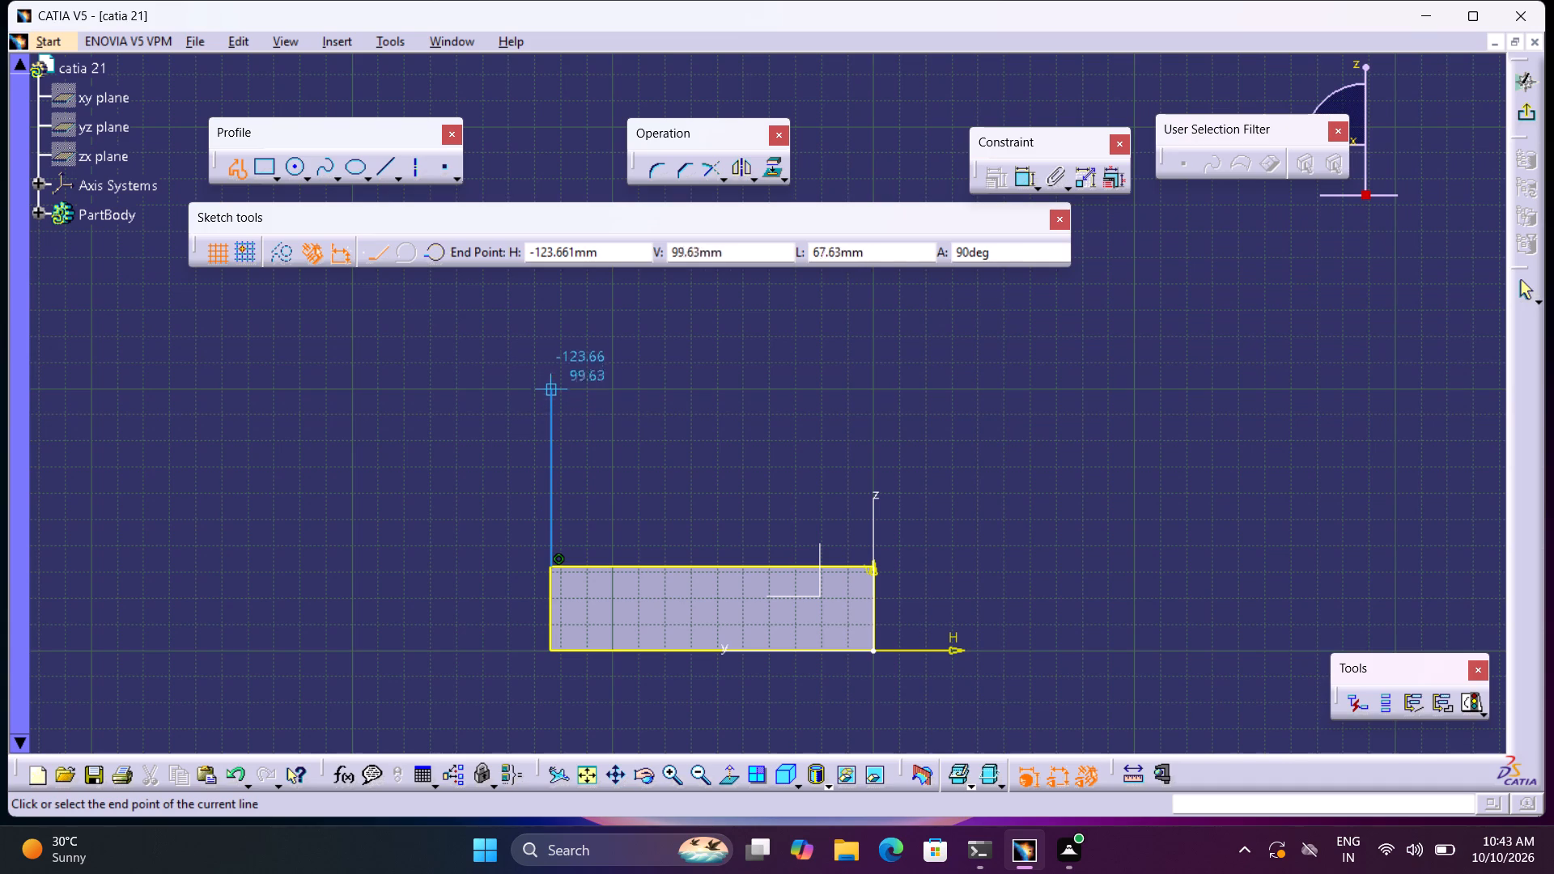
{"action": "left_click", "coordinate": [550, 337]}
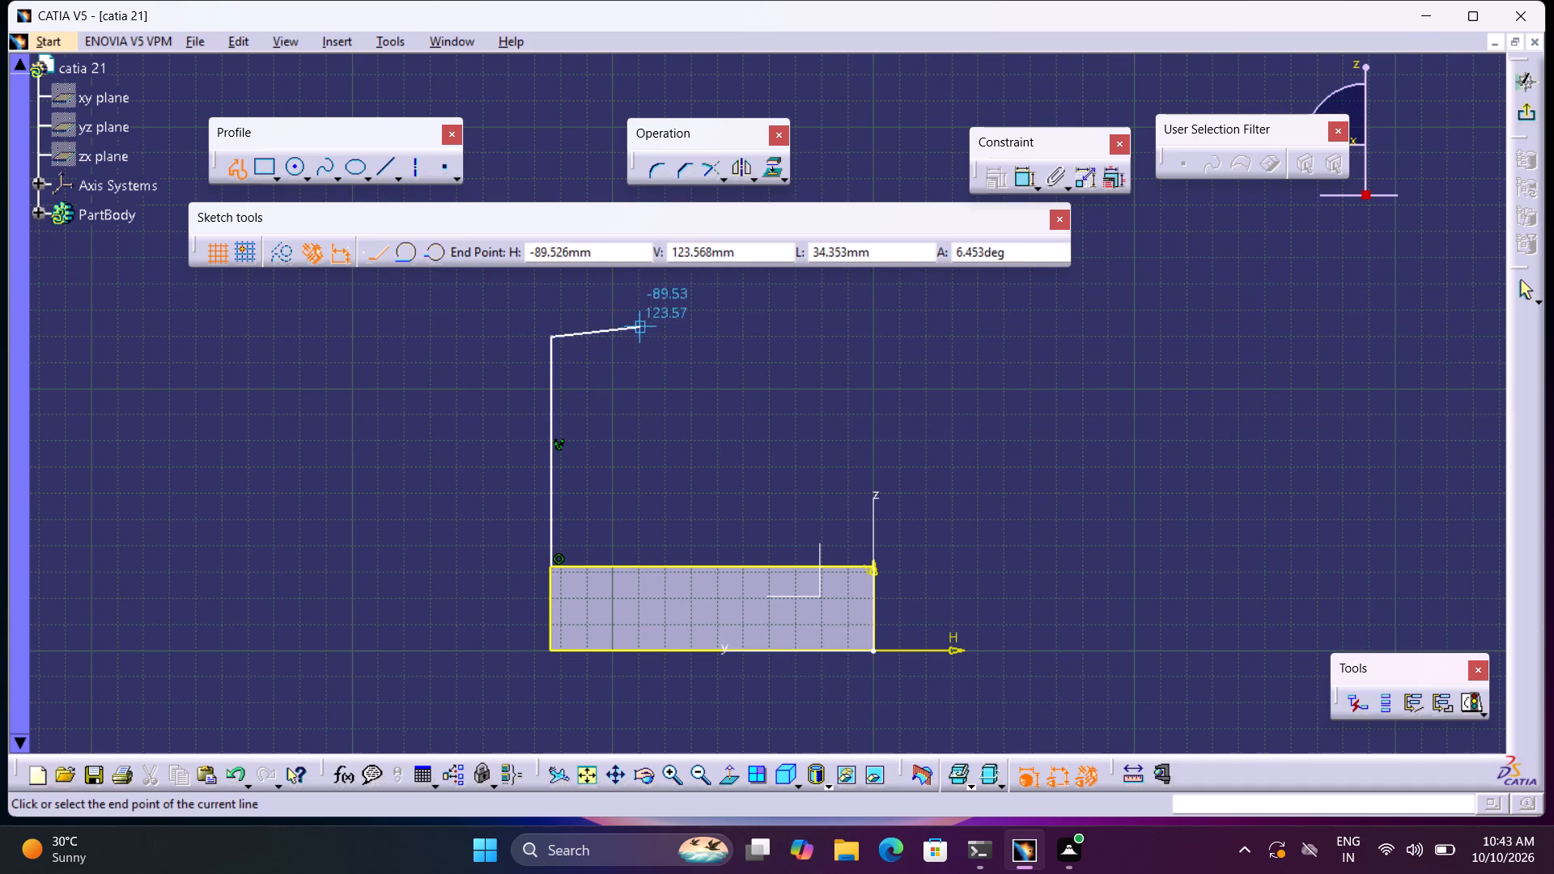
{"action": "left_click", "coordinate": [648, 335]}
{"action": "left_click", "coordinate": [693, 415]}
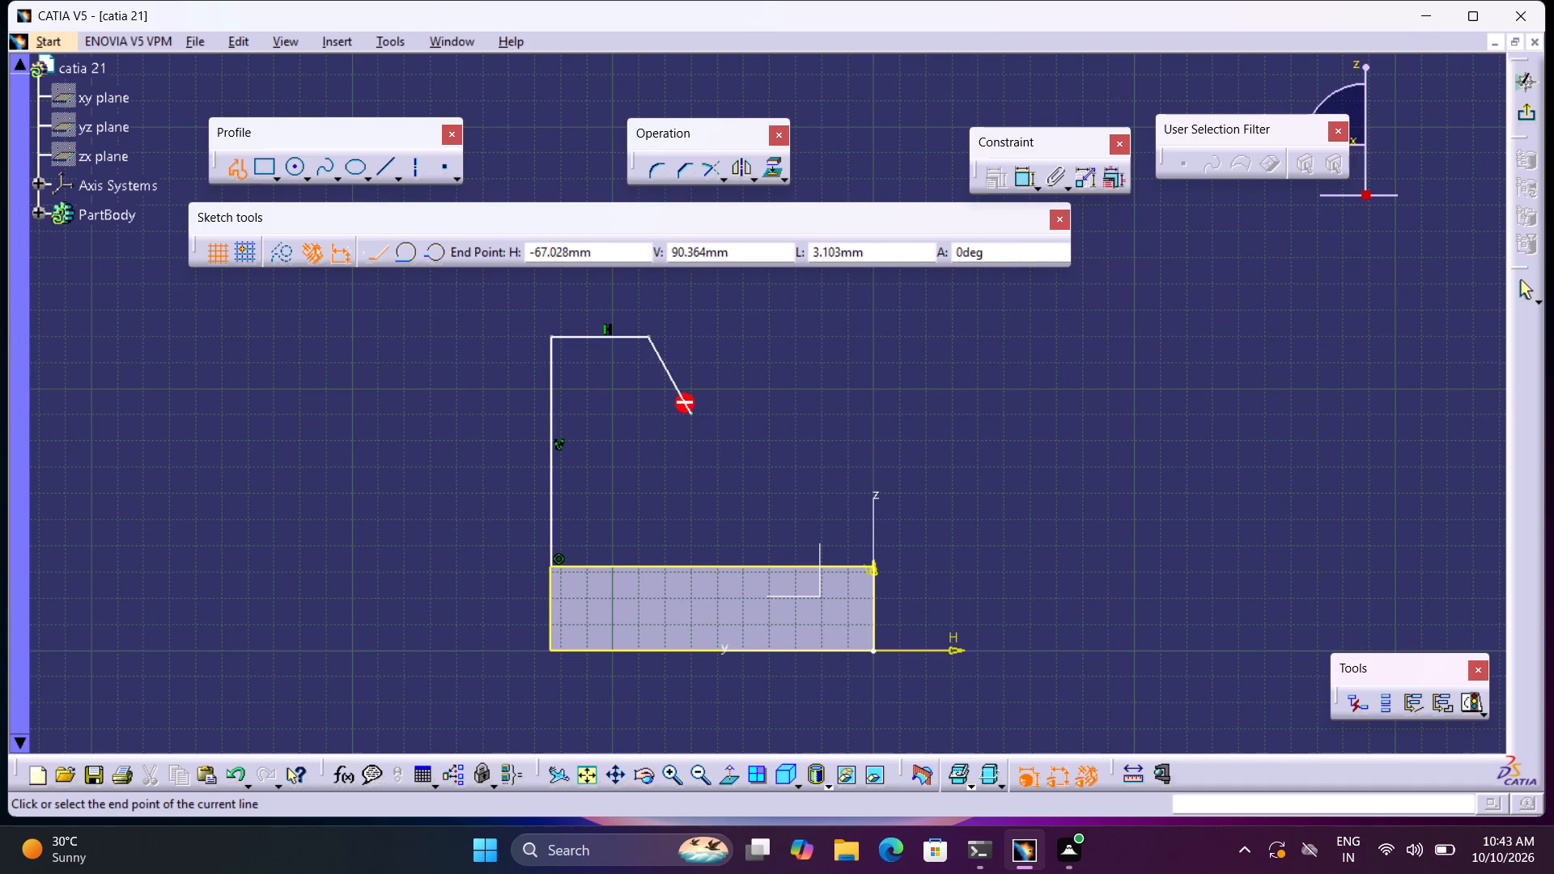
{"action": "left_click", "coordinate": [760, 334]}
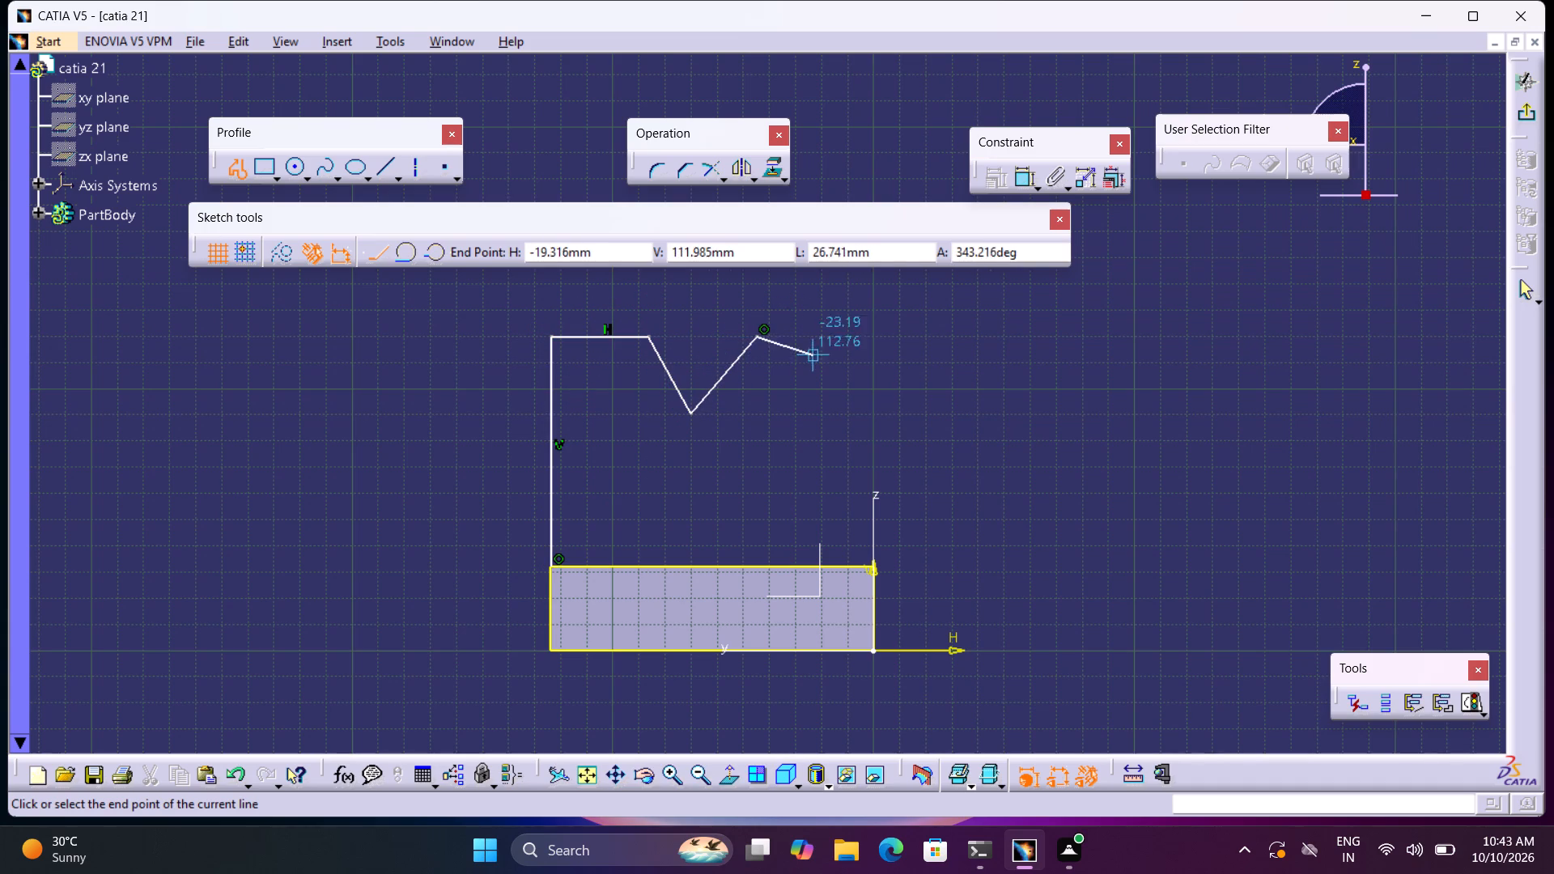
{"action": "left_click", "coordinate": [876, 336]}
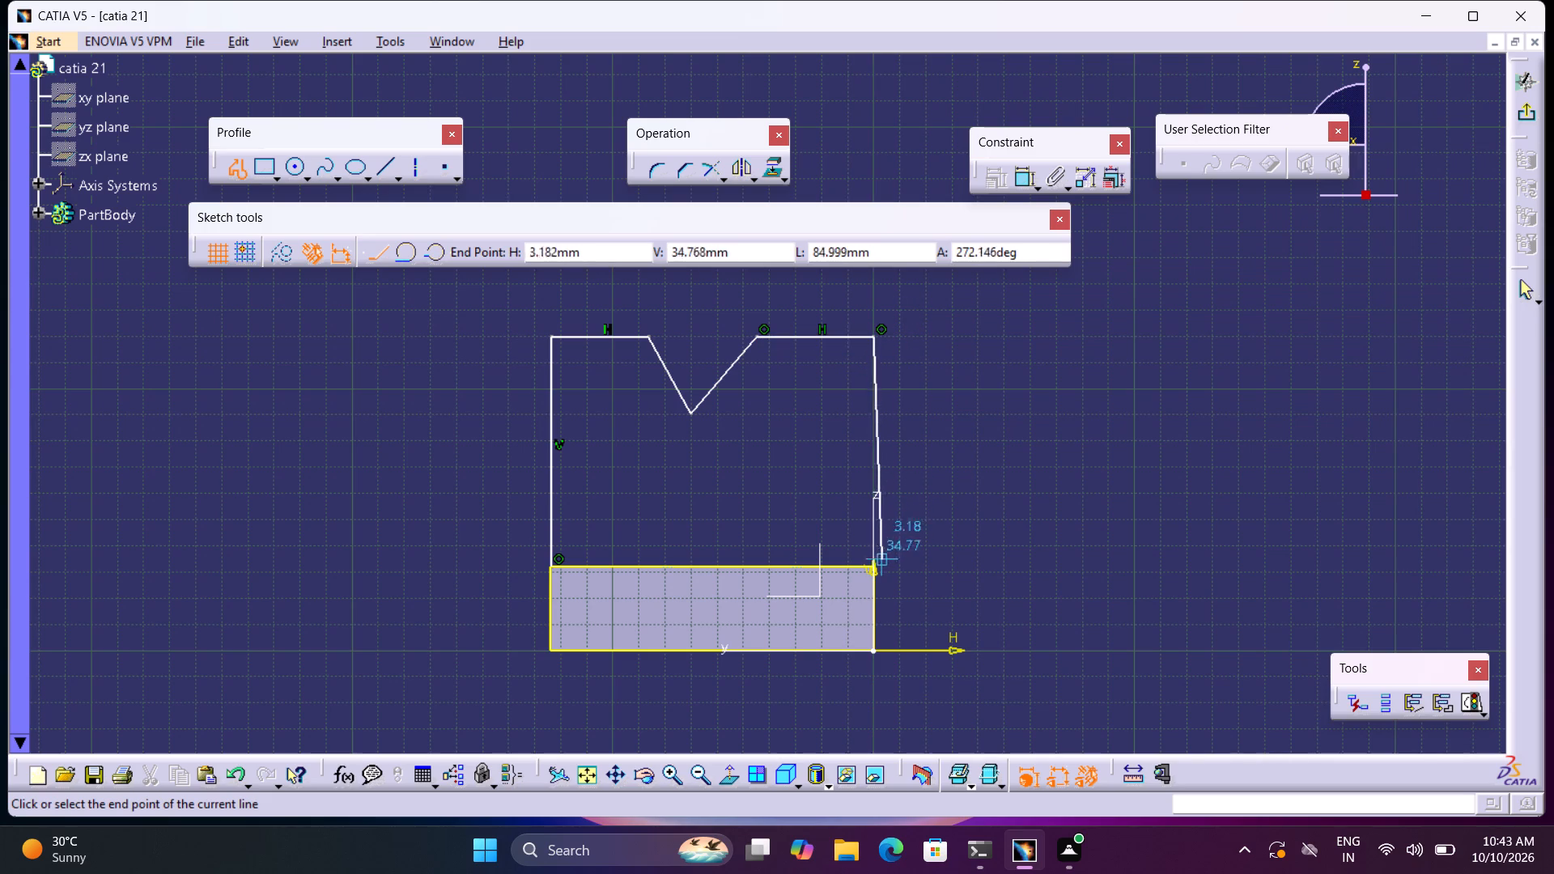
{"action": "left_click", "coordinate": [873, 564]}
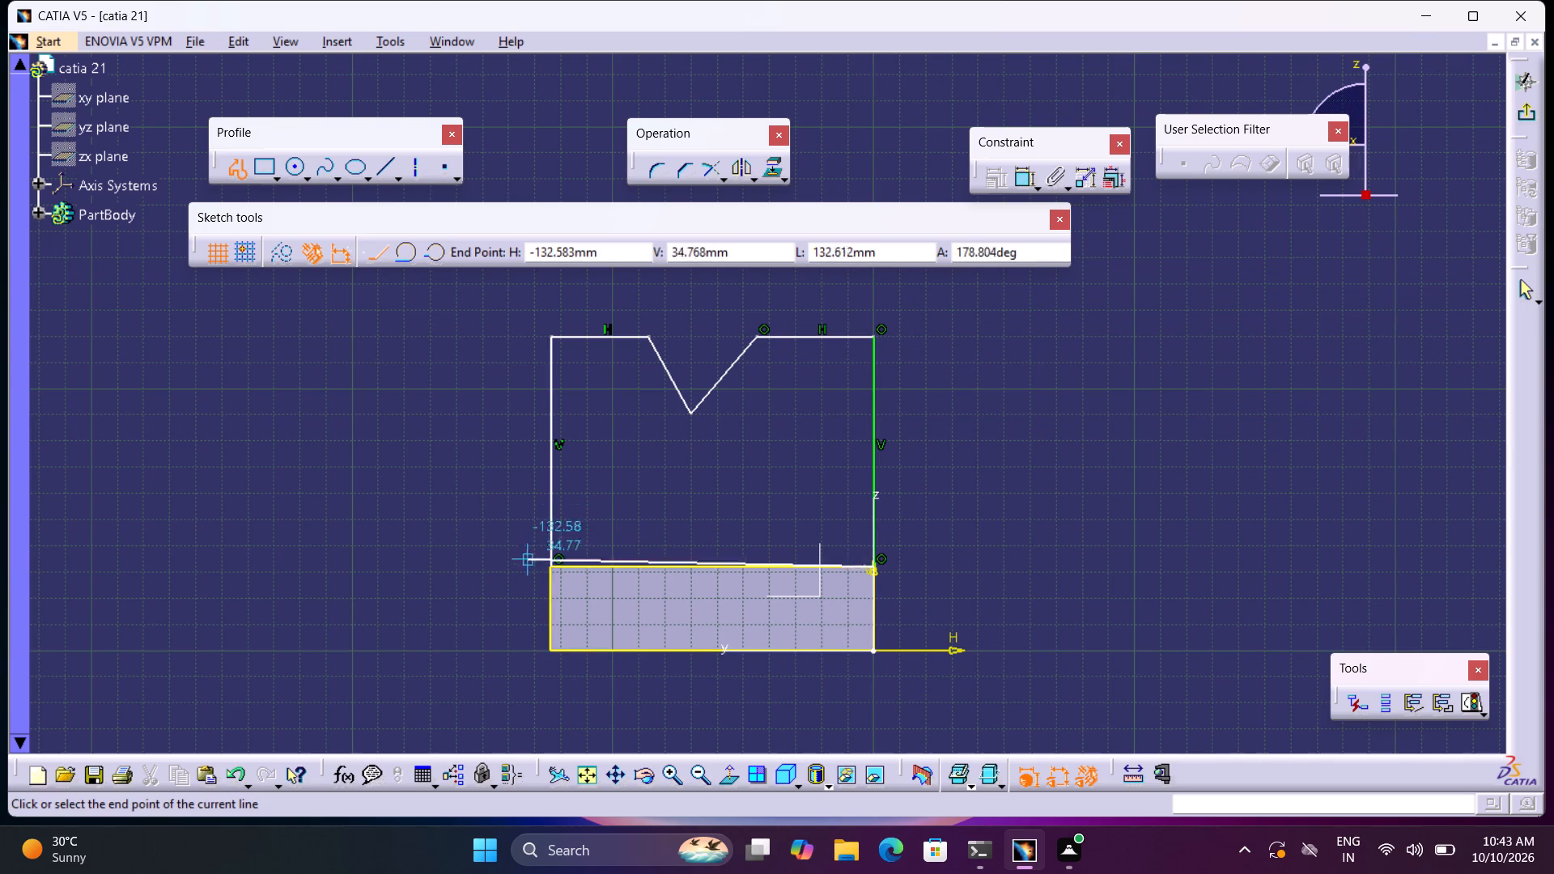
{"action": "left_click", "coordinate": [552, 564]}
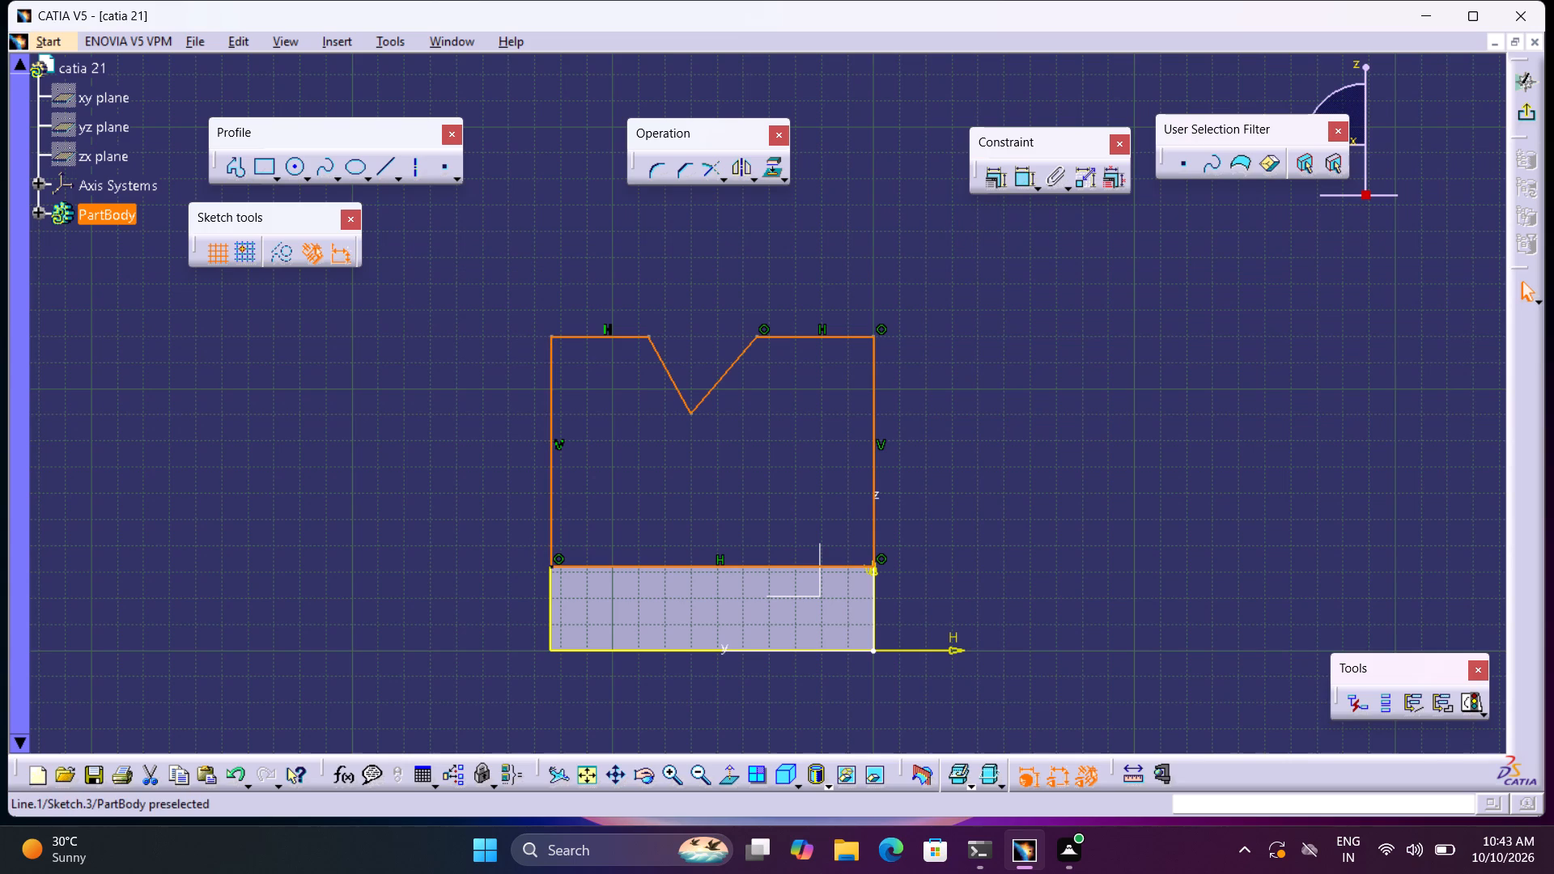
Draw a short horizontal helper line below the notch's apex, continuing from its inner end into a vertical line about 23 mm long.
{"action": "left_click", "coordinate": [232, 162]}
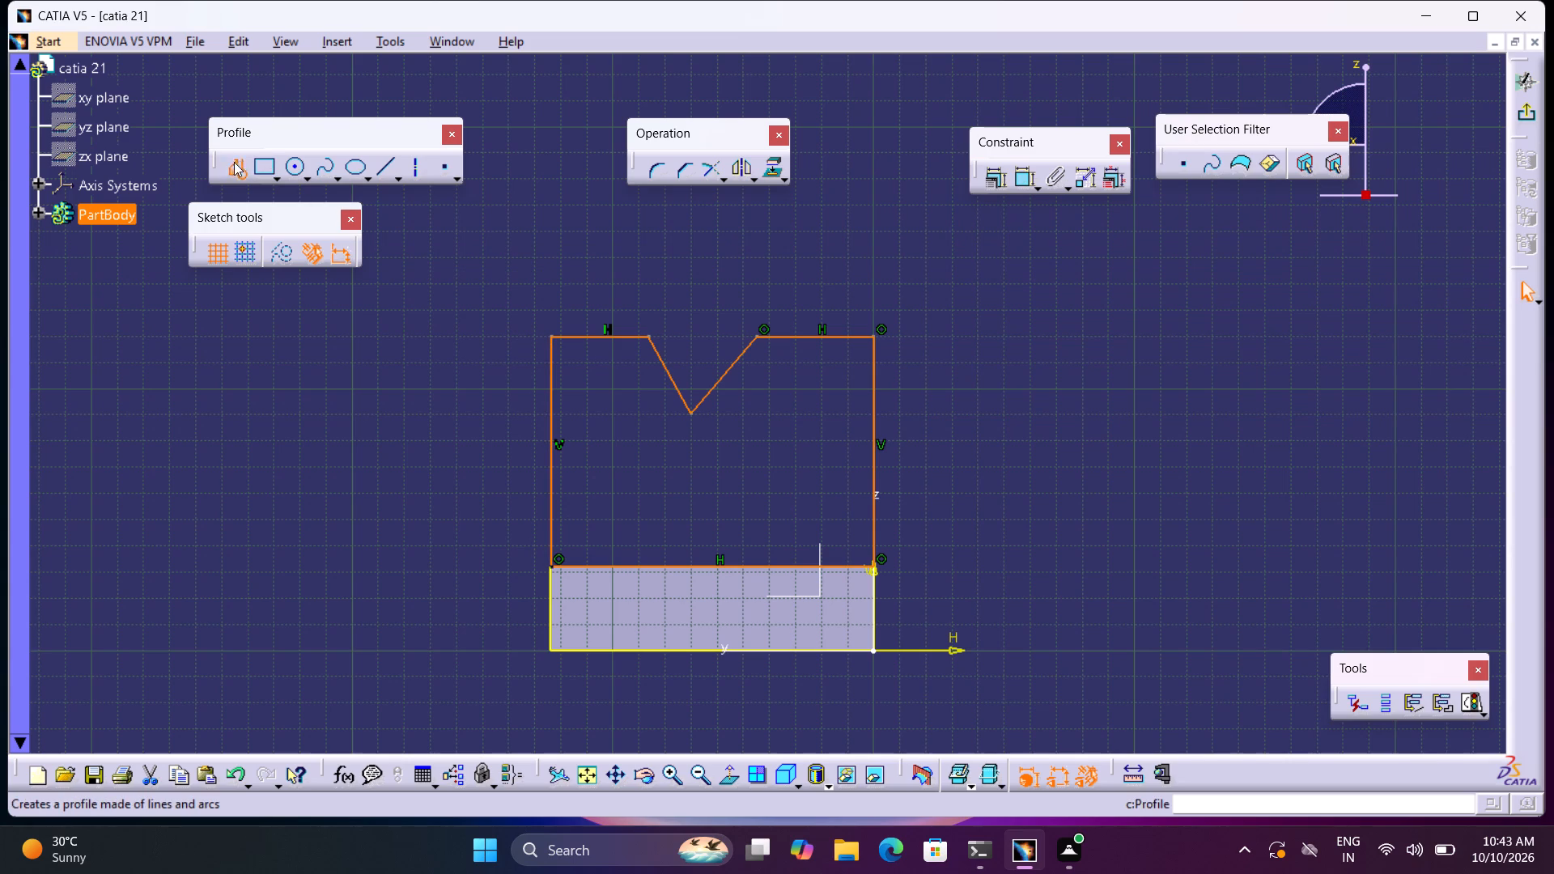
{"action": "left_click", "coordinate": [664, 443]}
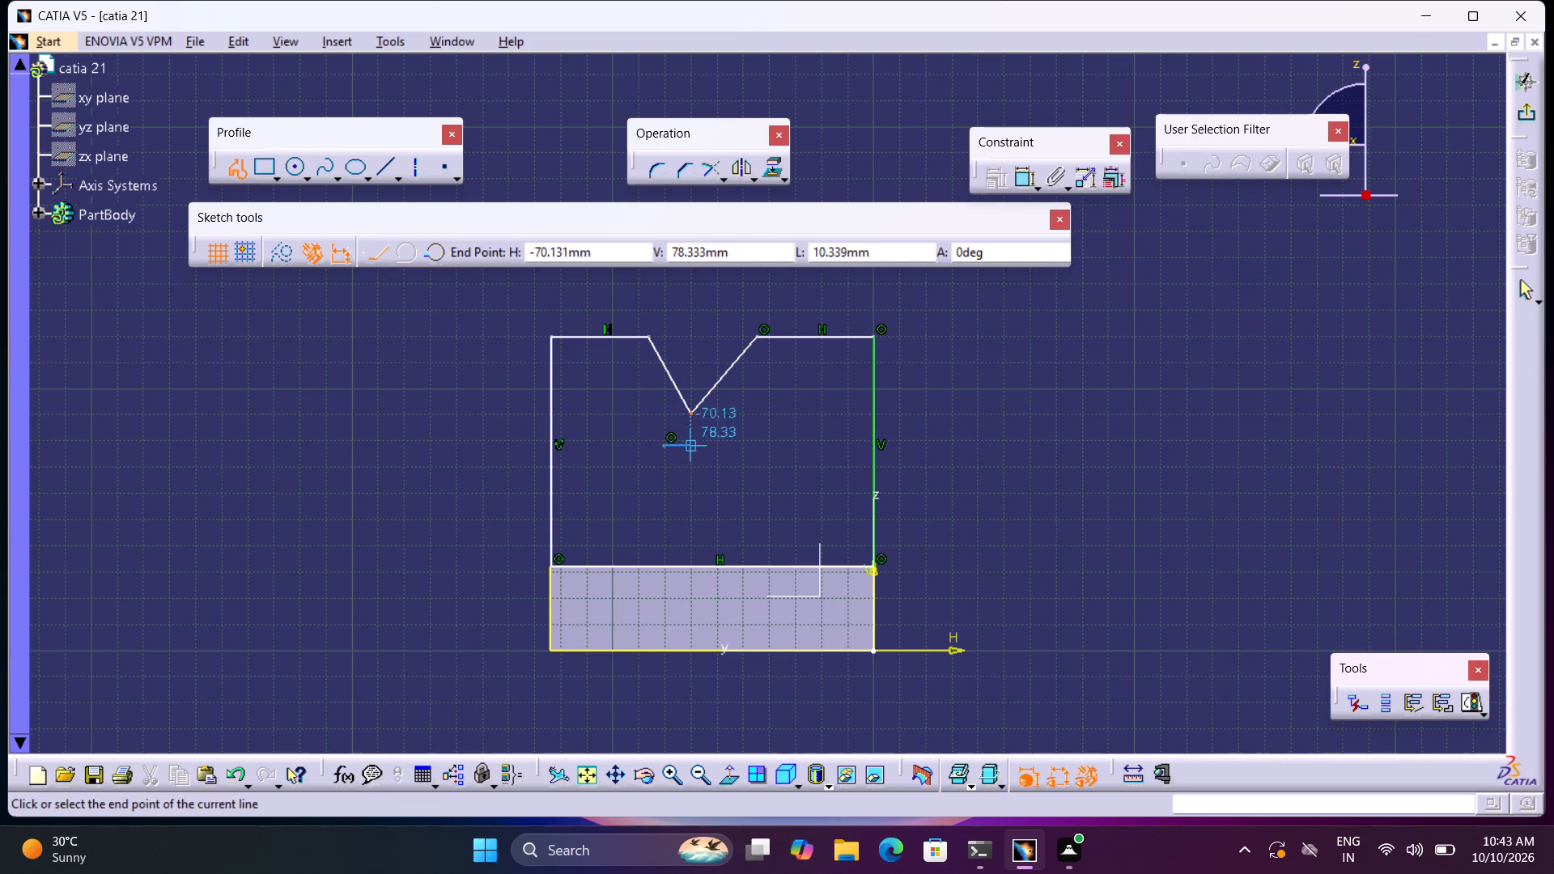
{"action": "left_click", "coordinate": [704, 446]}
{"action": "left_click", "coordinate": [704, 506]}
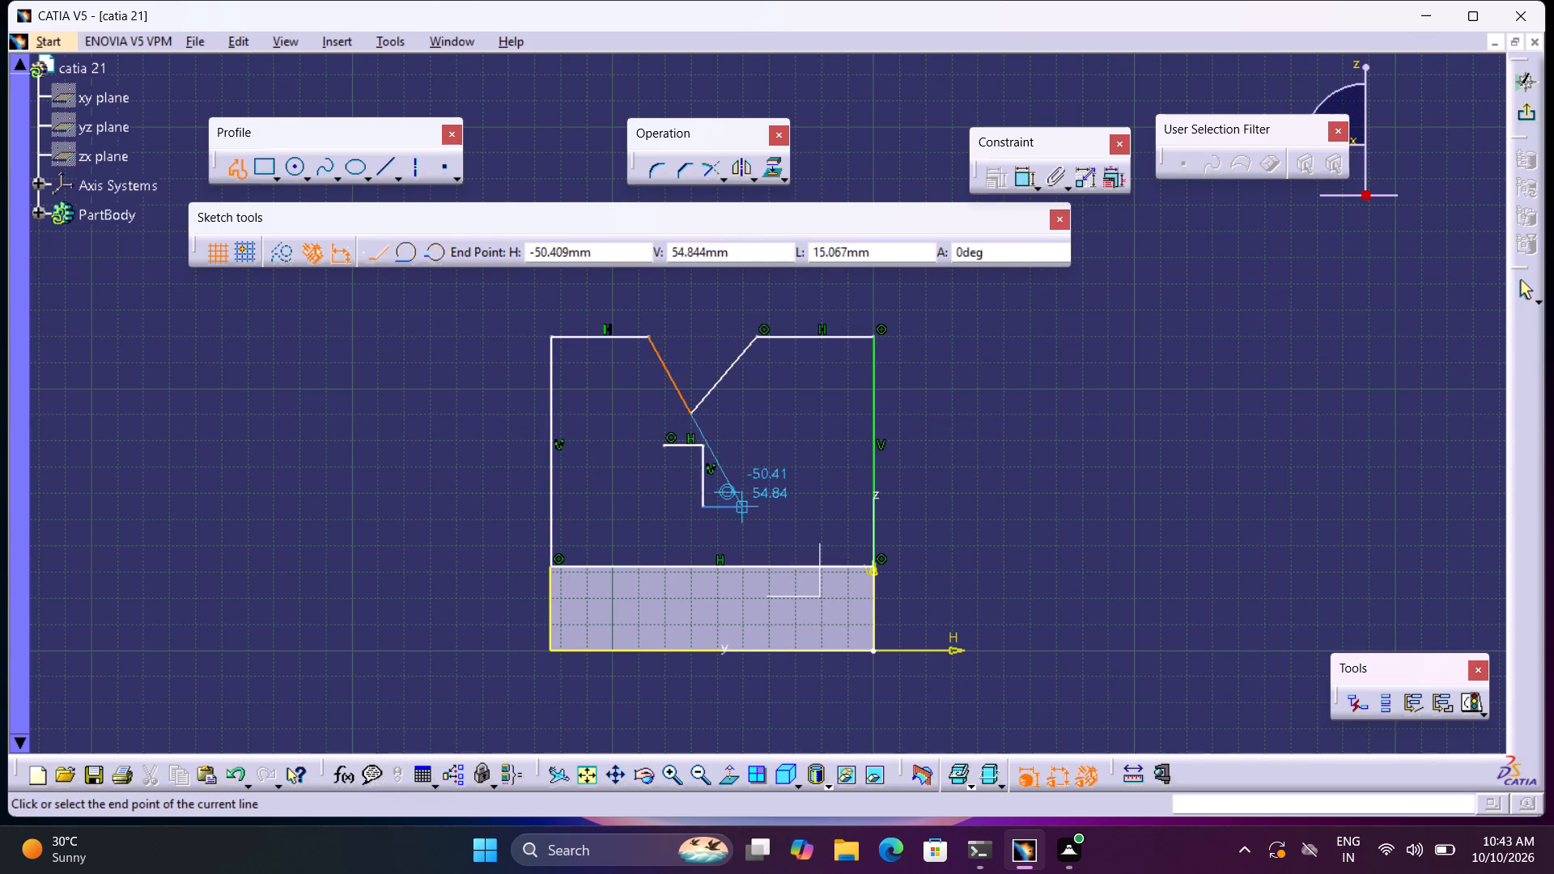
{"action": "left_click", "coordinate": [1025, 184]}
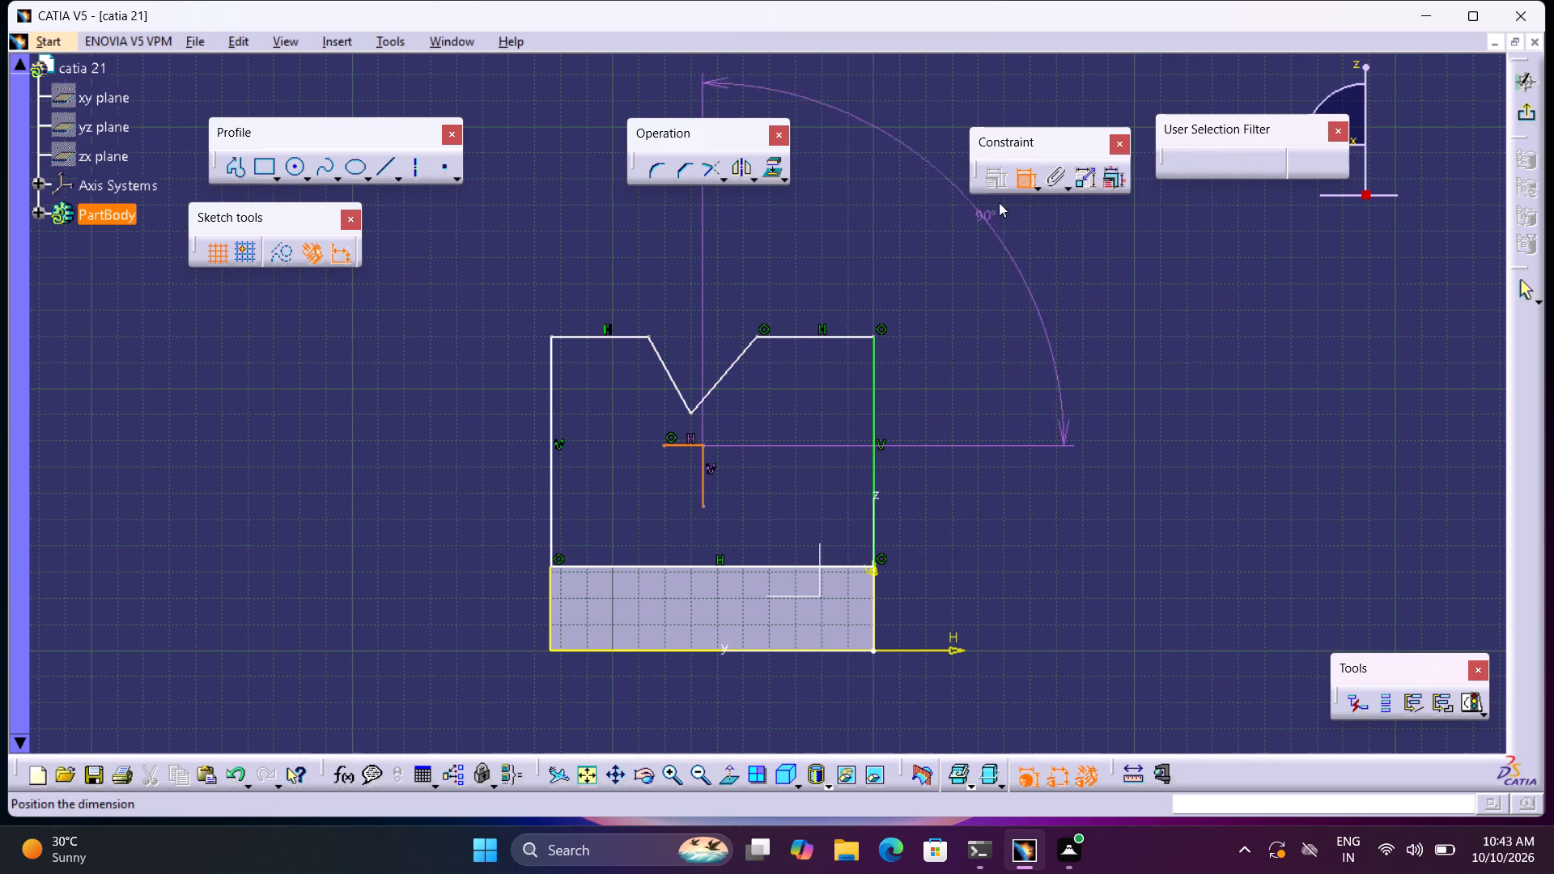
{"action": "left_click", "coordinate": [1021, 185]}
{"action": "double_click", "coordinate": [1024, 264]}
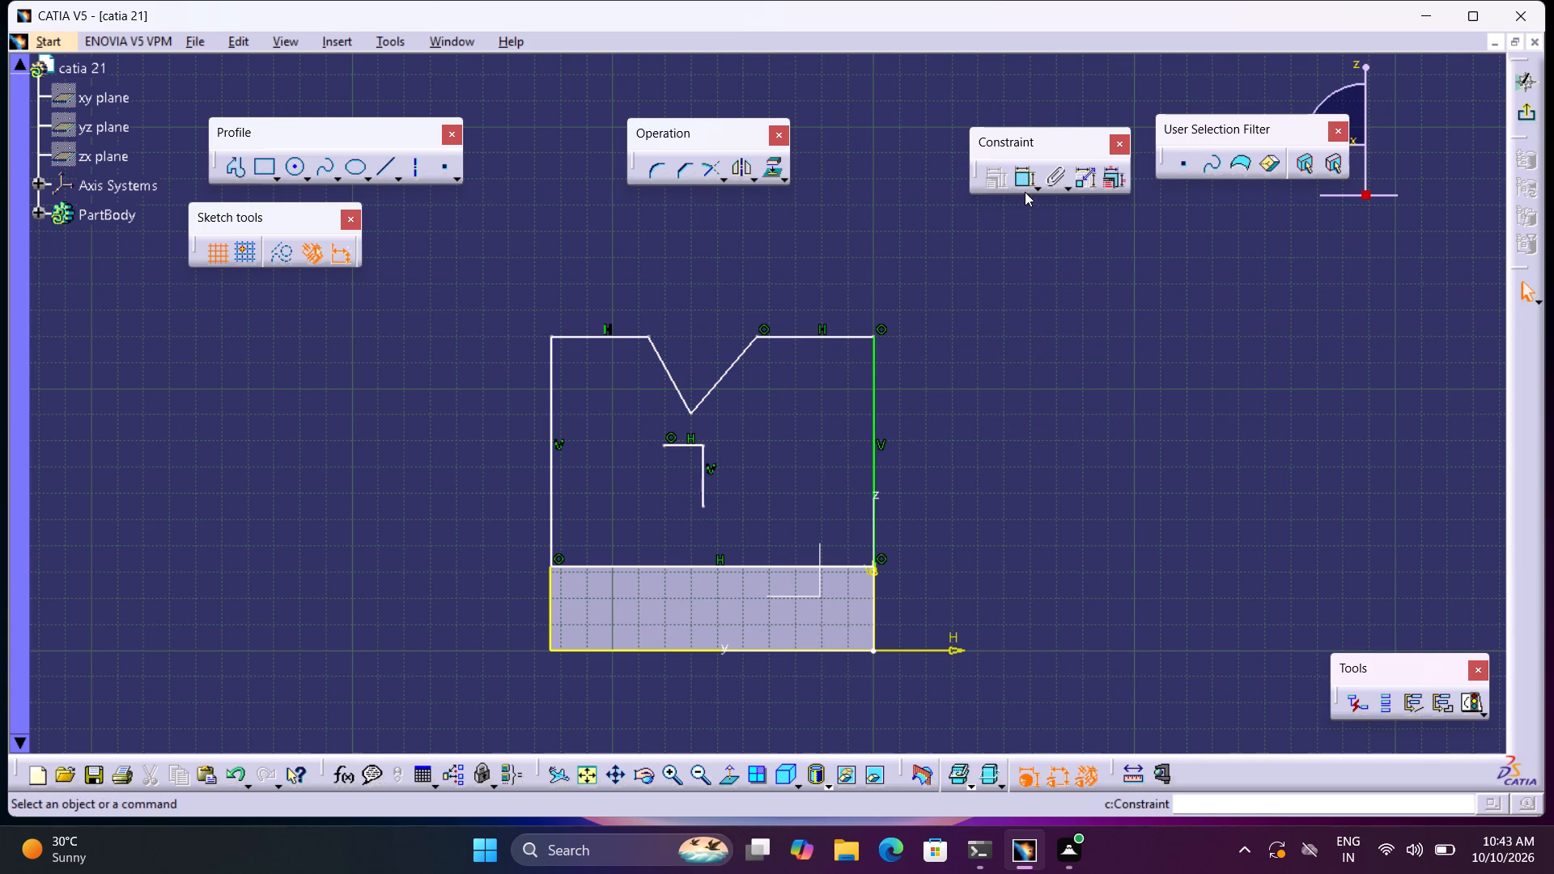
Dimension the profile's top edge segment left of the notch and set its length to 32 mm.
{"action": "left_click", "coordinate": [1025, 192]}
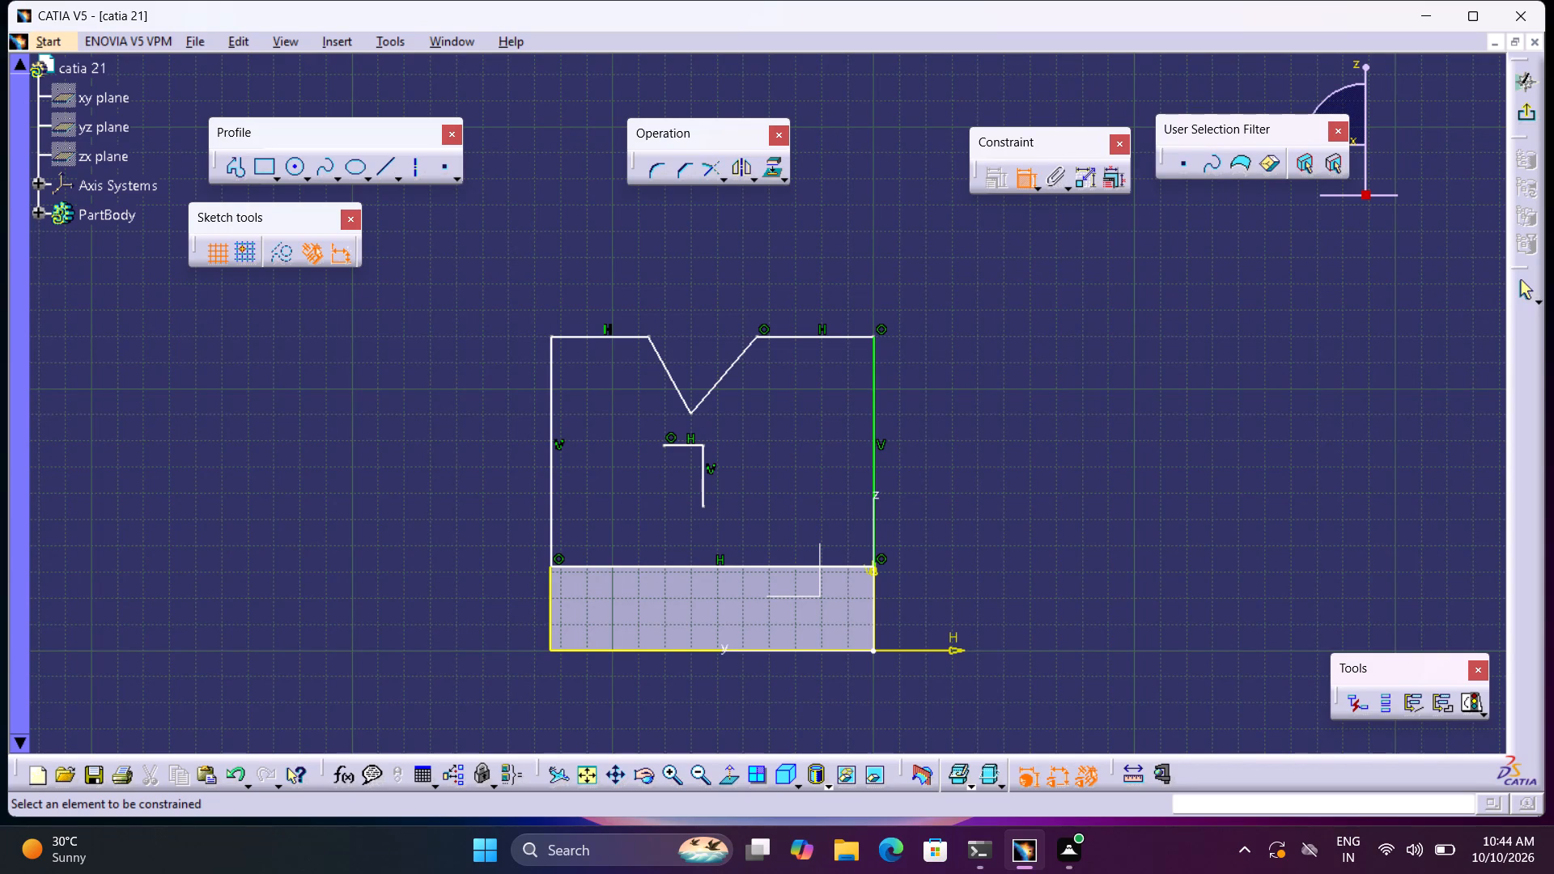
{"action": "left_click", "coordinate": [622, 337]}
{"action": "left_click", "coordinate": [622, 273]}
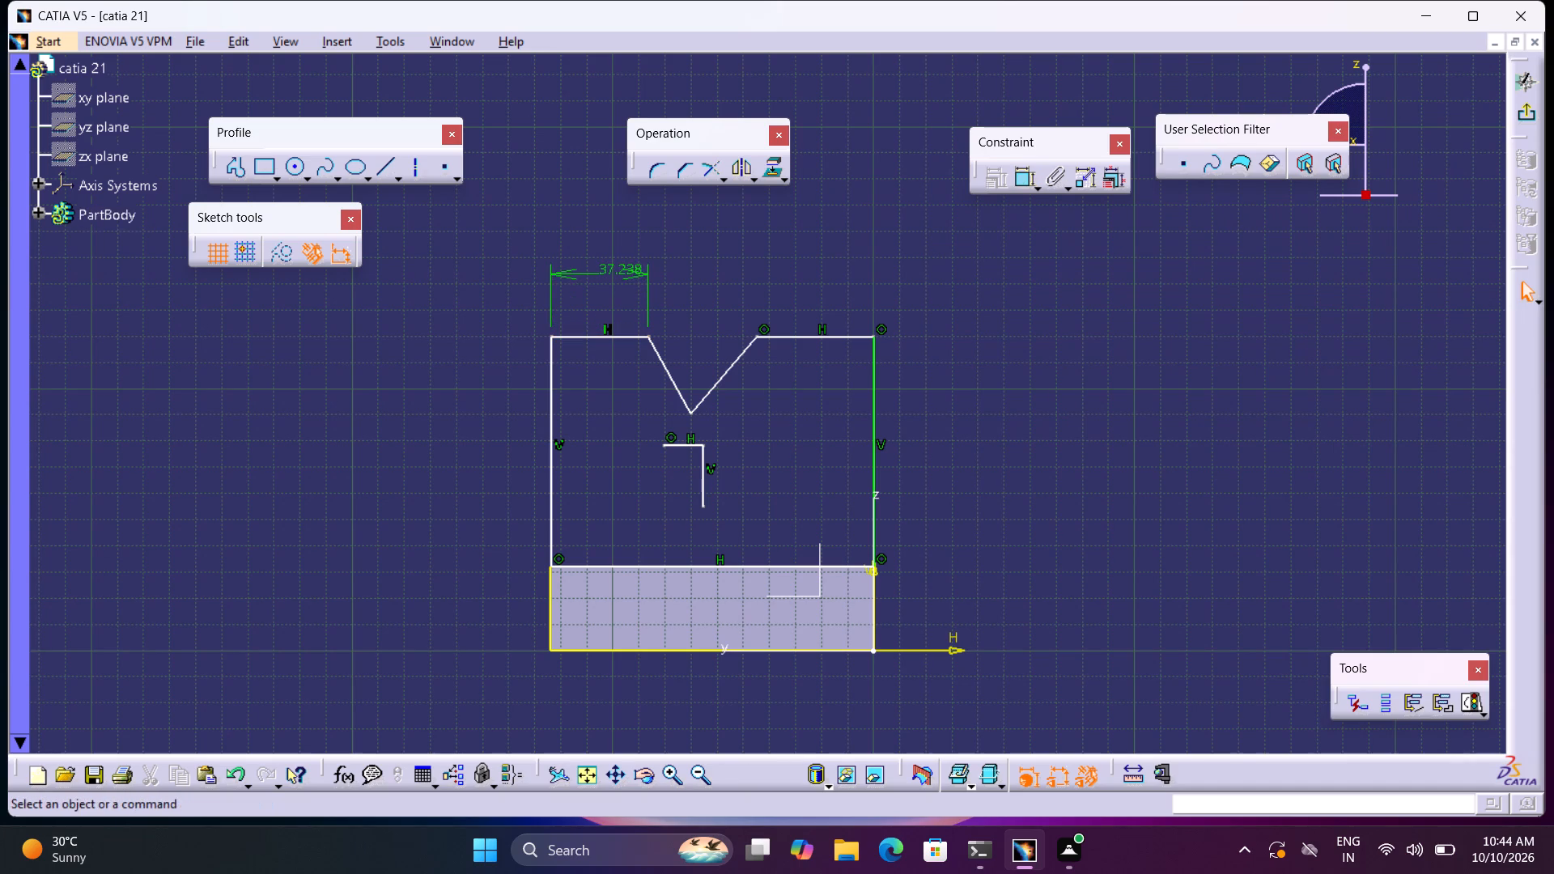
{"action": "double_click", "coordinate": [622, 263]}
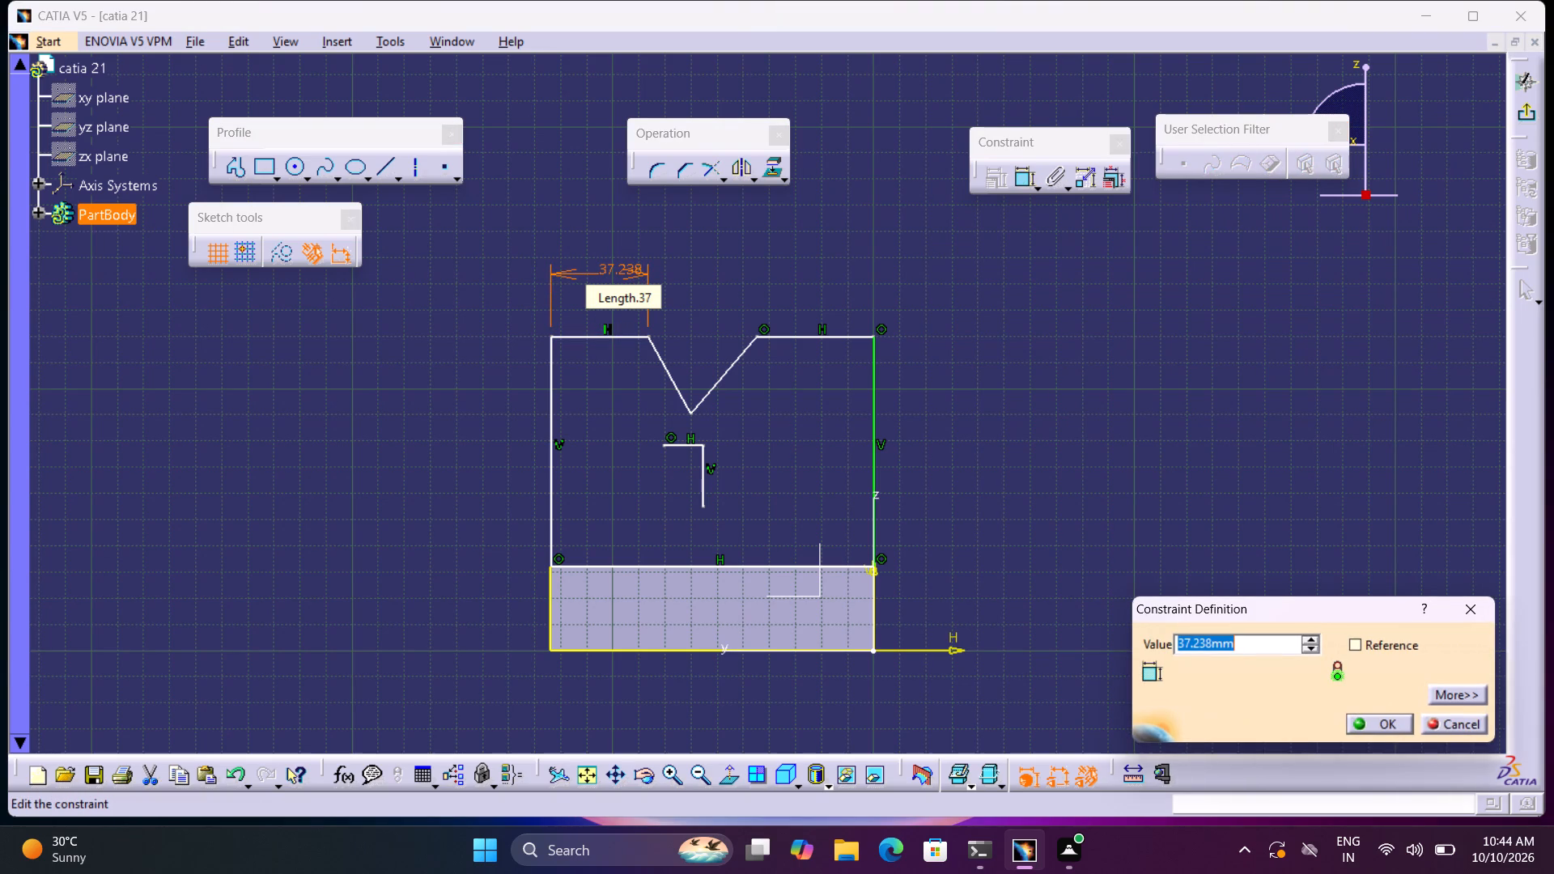
{"action": "type", "text": "32"}
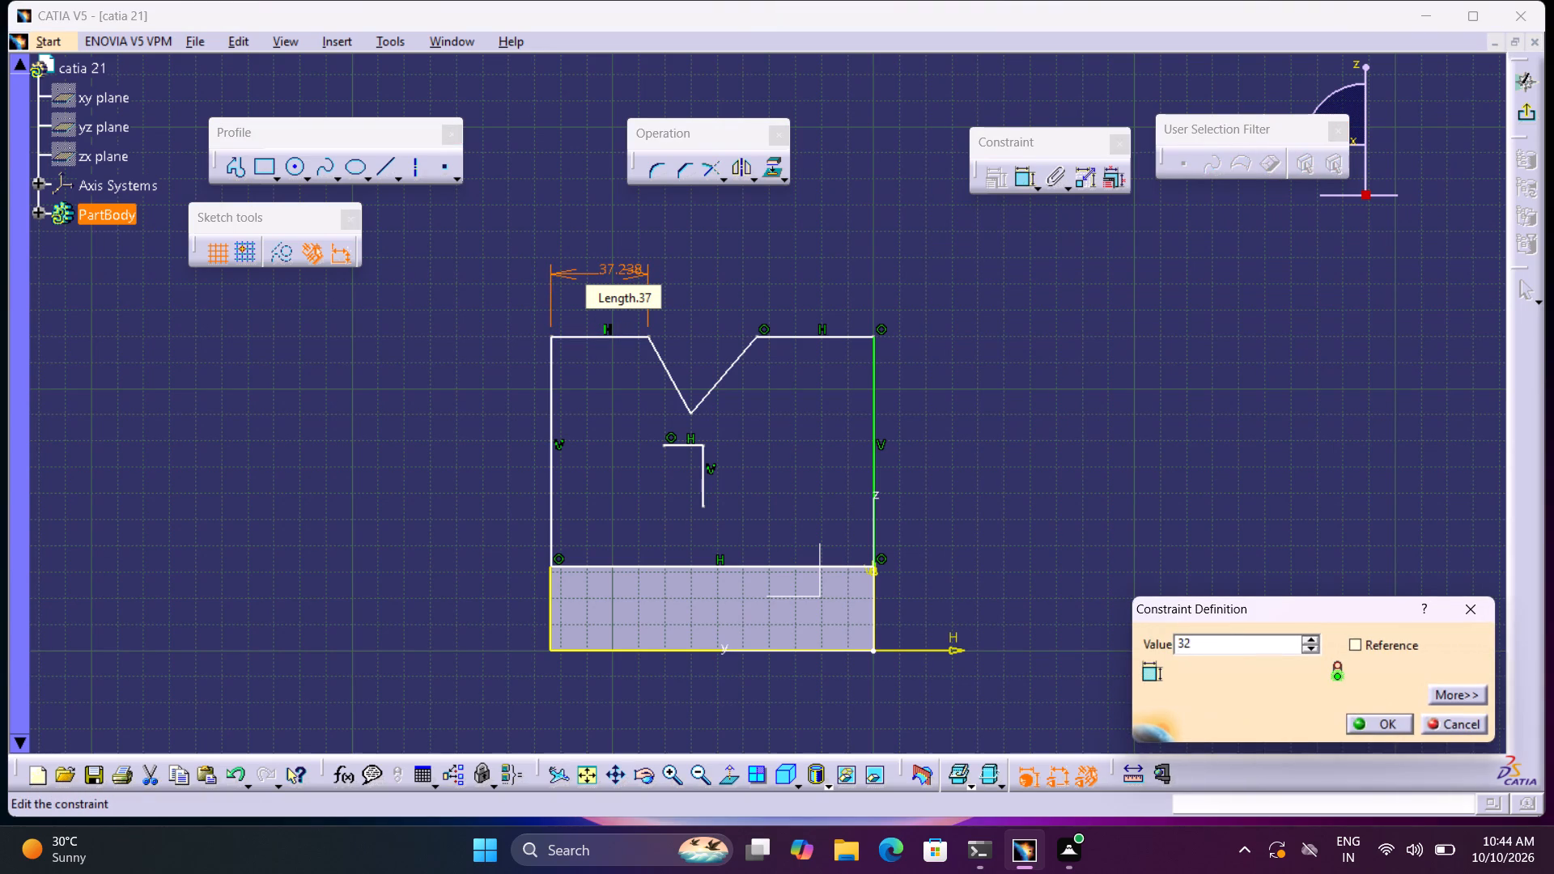
{"action": "key", "text": "Return"}
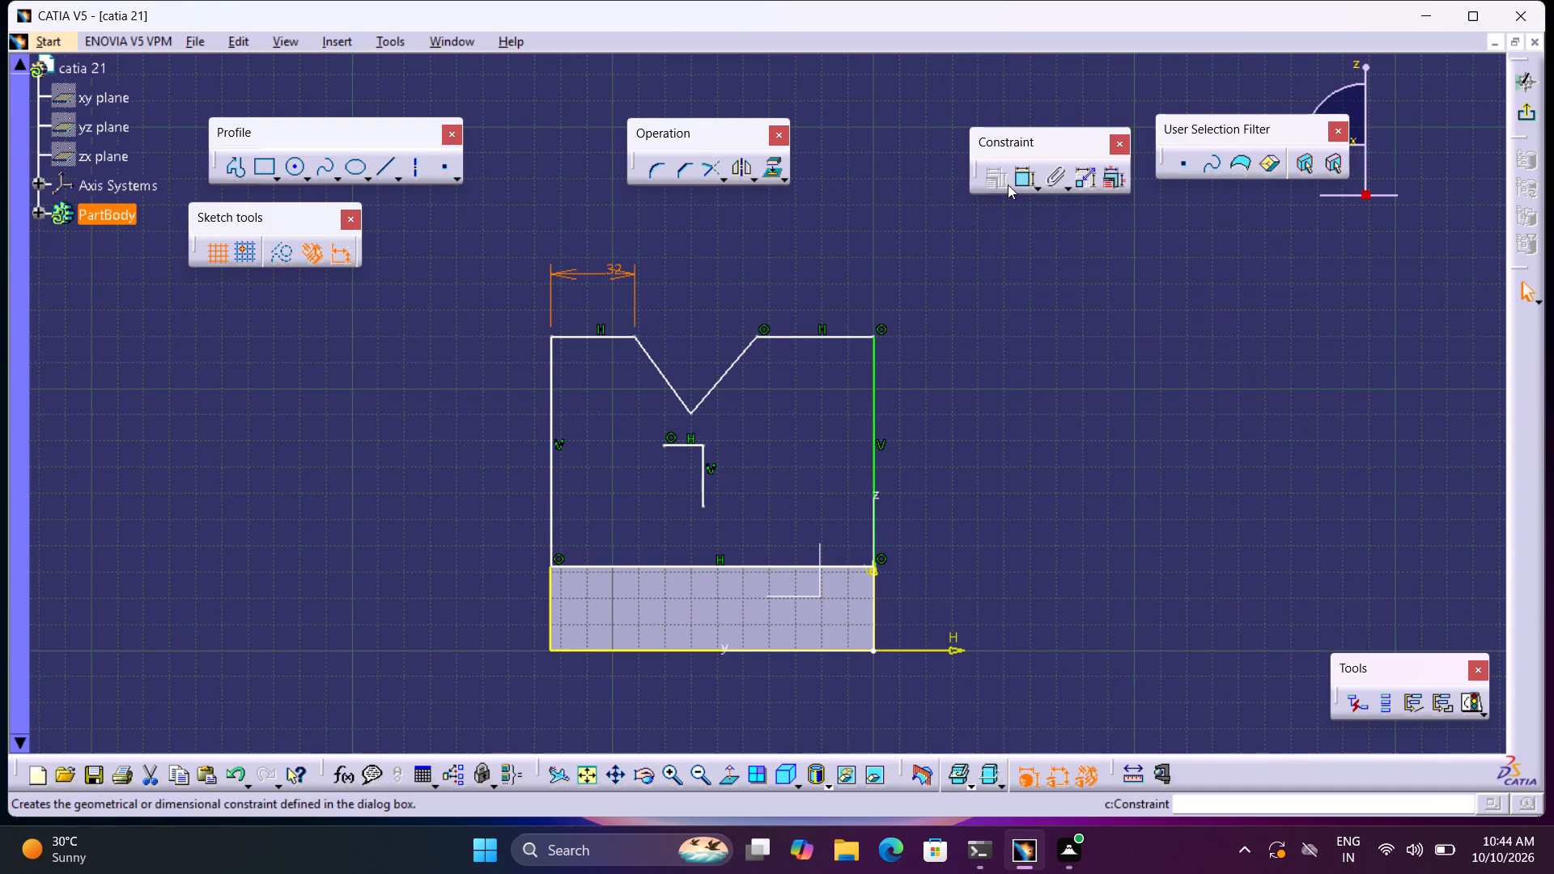
Dimension the profile's top edge segment right of the notch and set its length to 32 mm.
{"action": "double_click", "coordinate": [1020, 176]}
{"action": "left_click", "coordinate": [849, 337]}
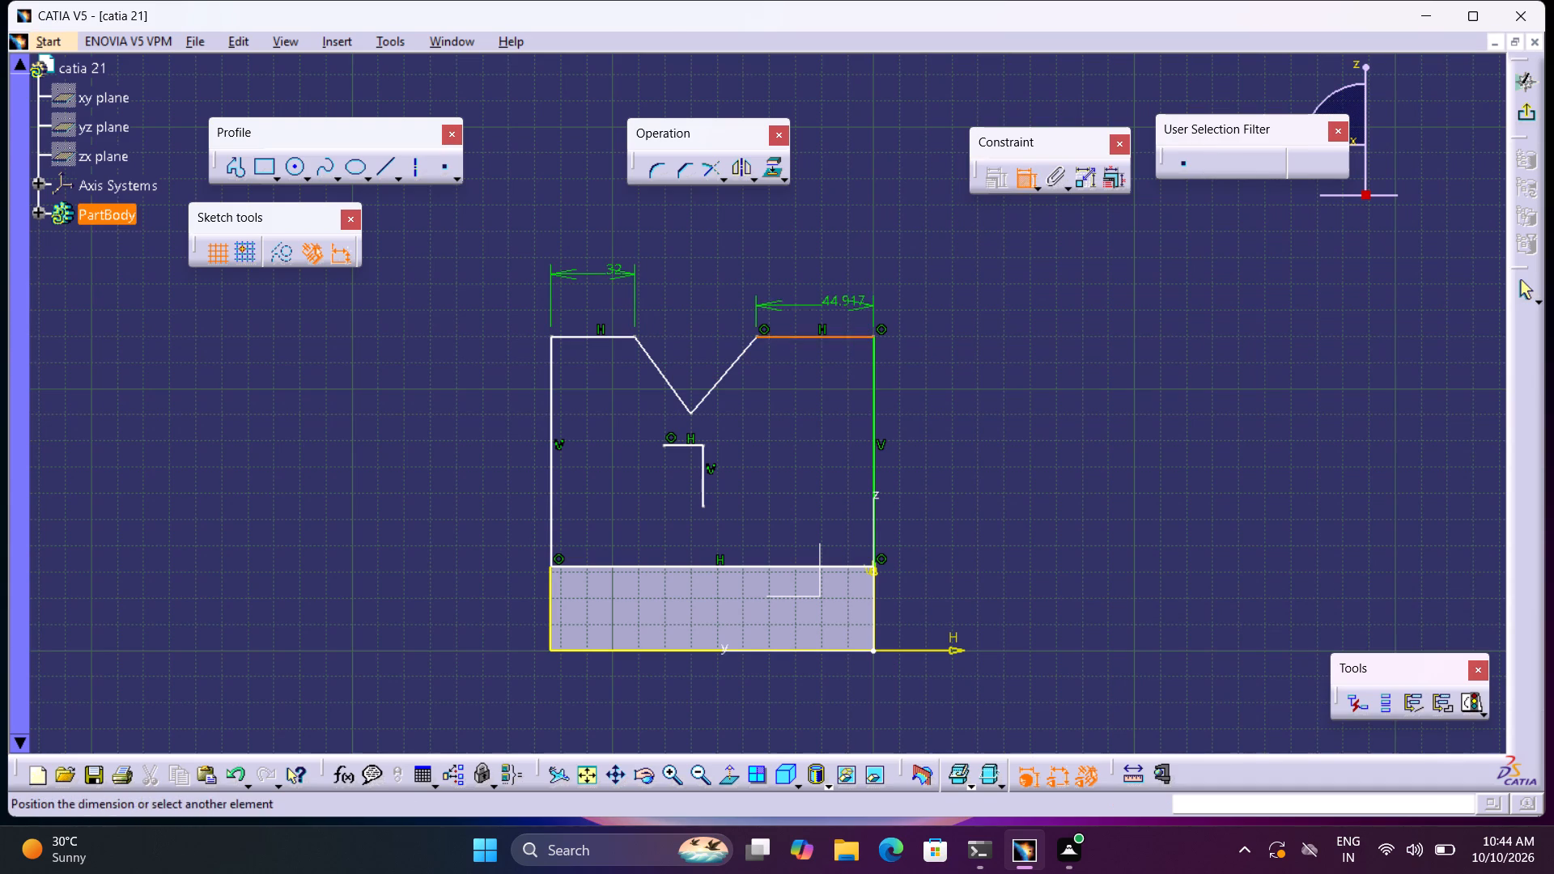
{"action": "left_click", "coordinate": [845, 297]}
{"action": "double_click", "coordinate": [845, 287]}
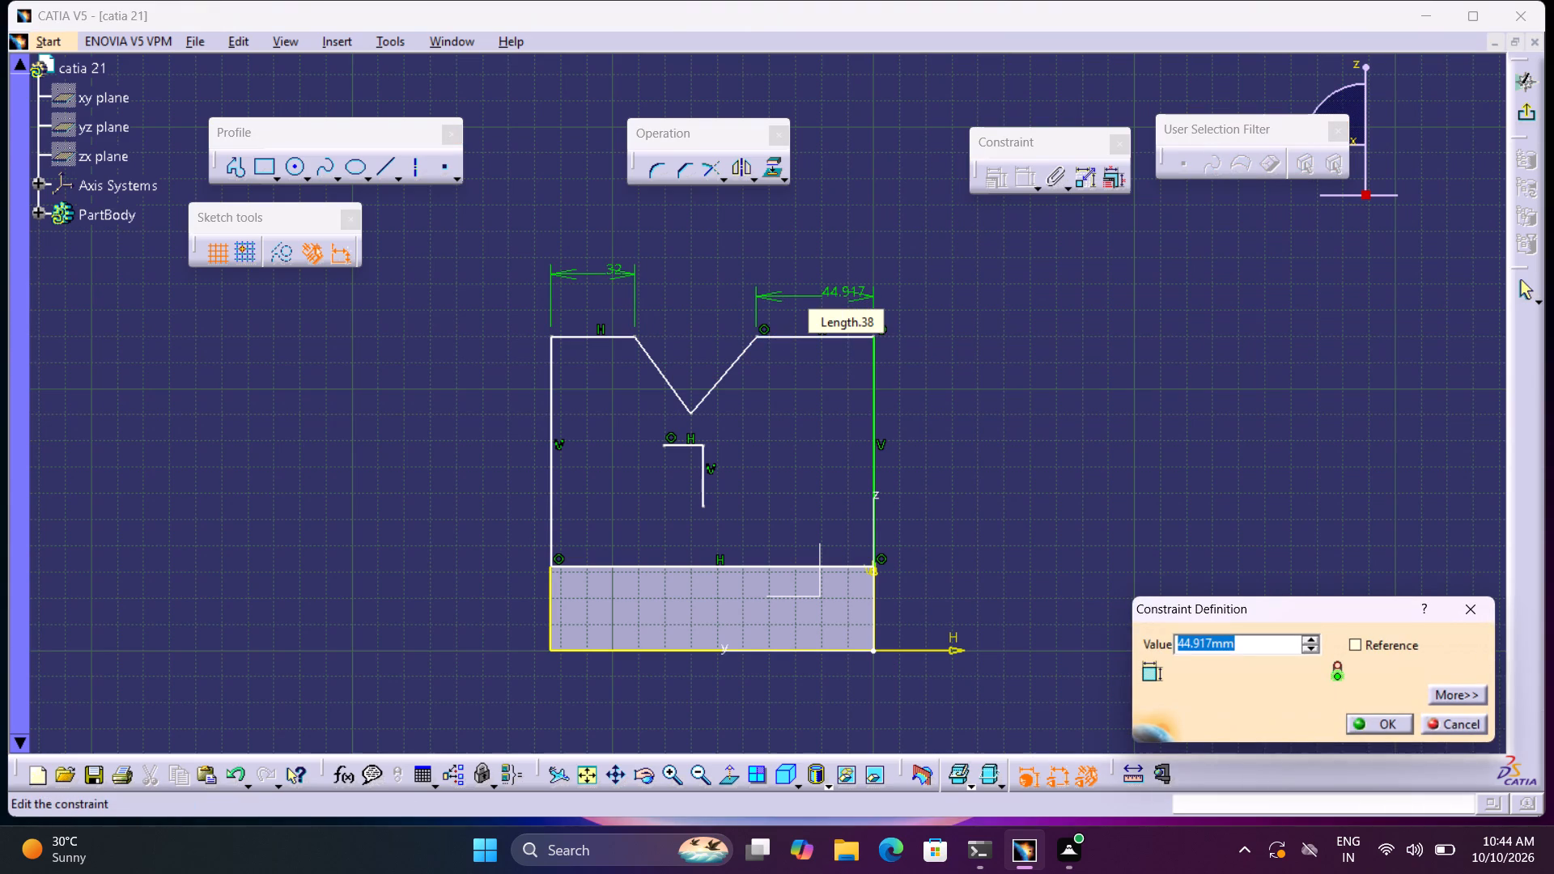
{"action": "type", "text": "32"}
{"action": "key", "text": "Return"}
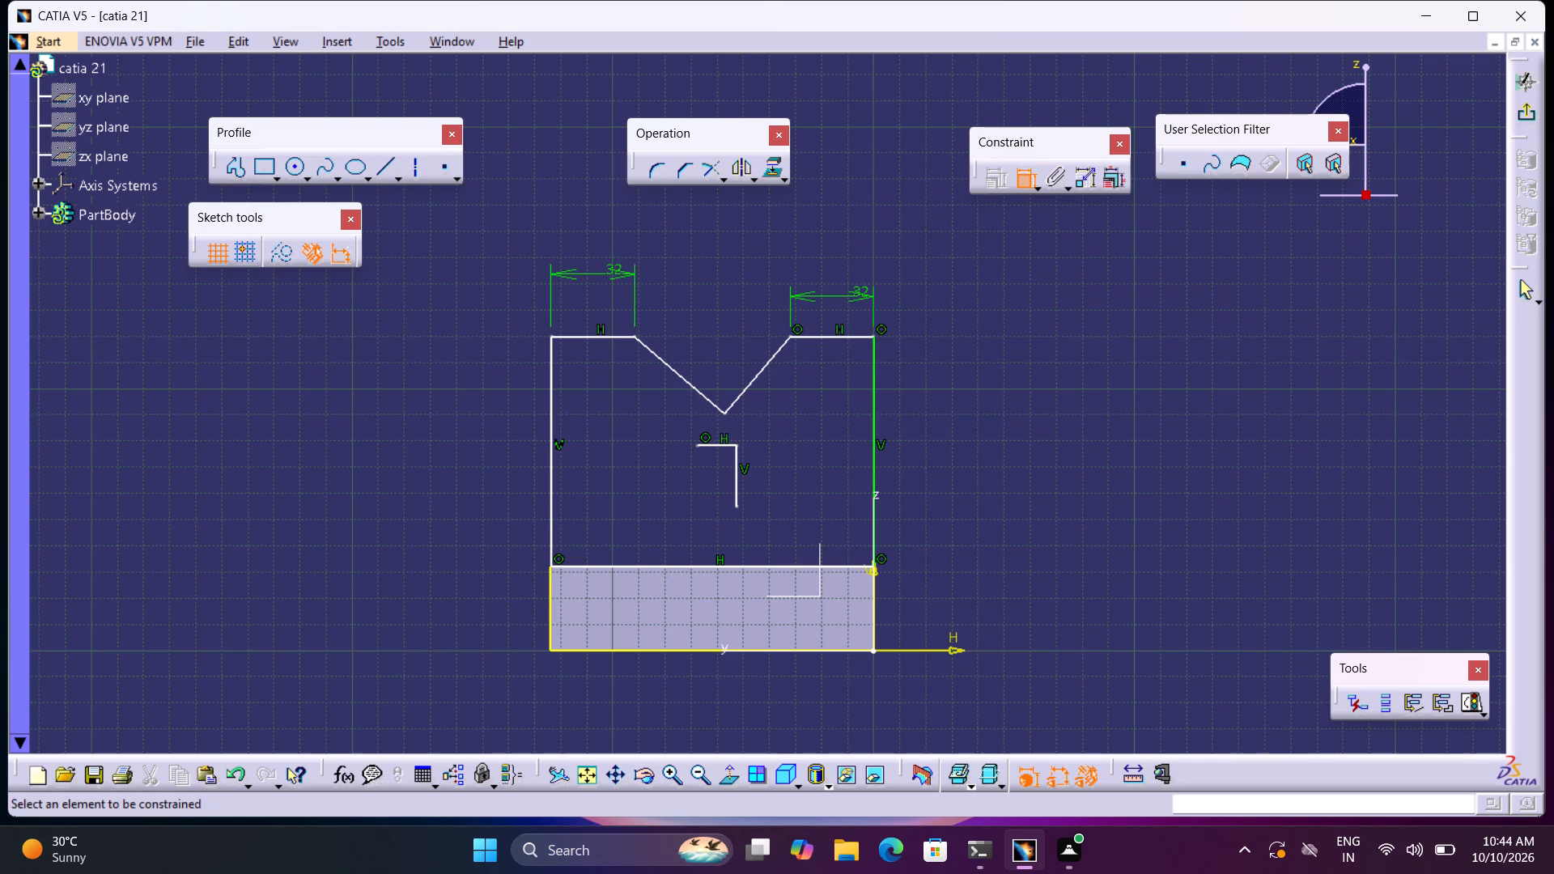
Dimension the distance from the vertical helper line to the profile's right side edge and set it to 44+18 mm.
{"action": "left_click", "coordinate": [740, 454]}
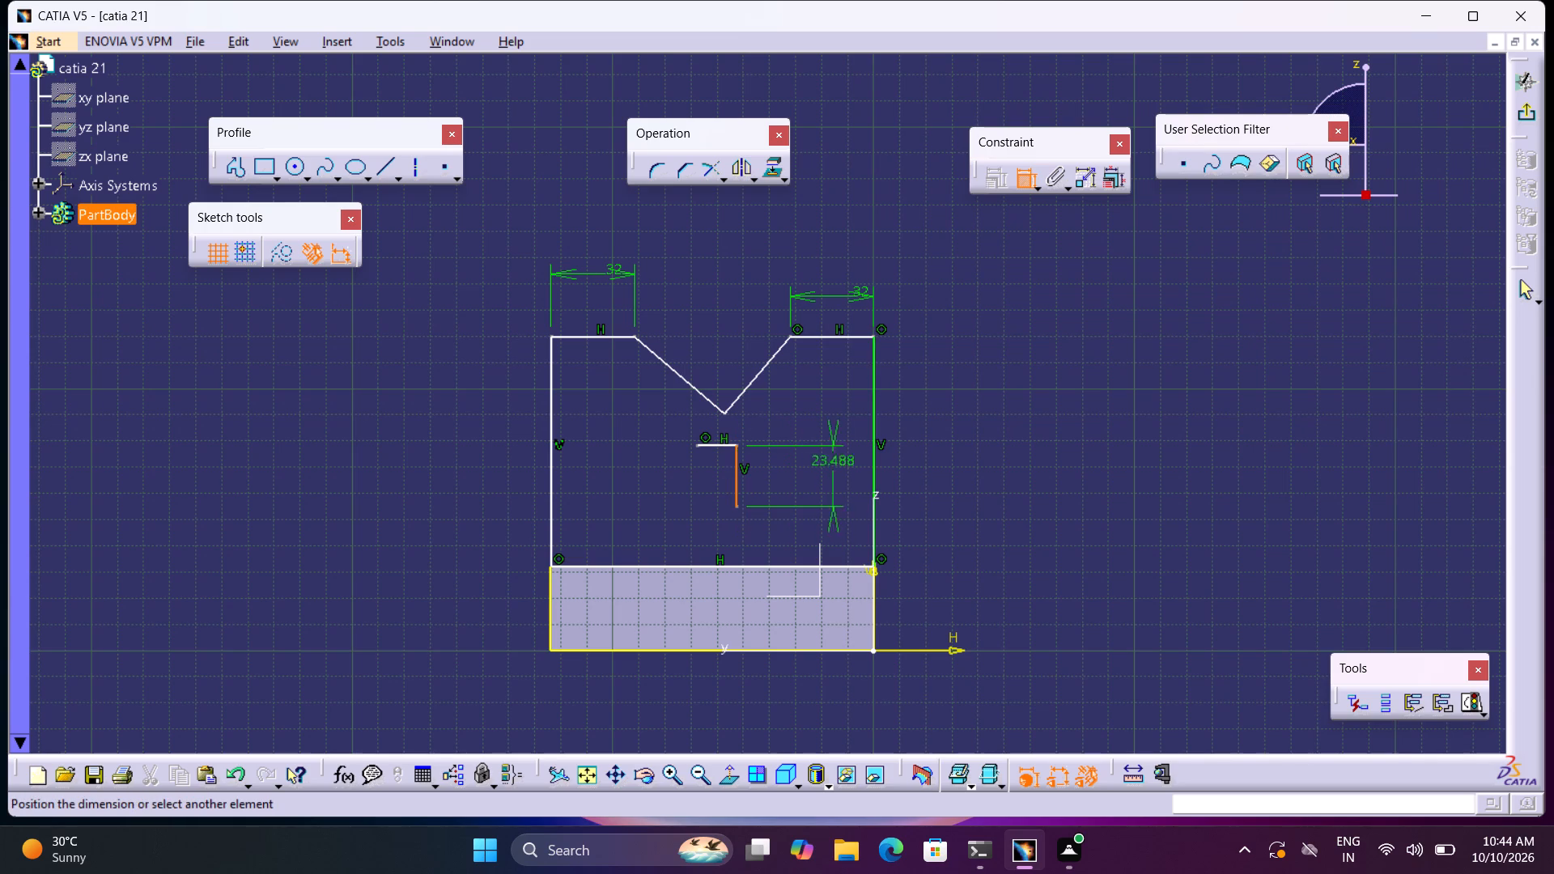
{"action": "left_click", "coordinate": [873, 471]}
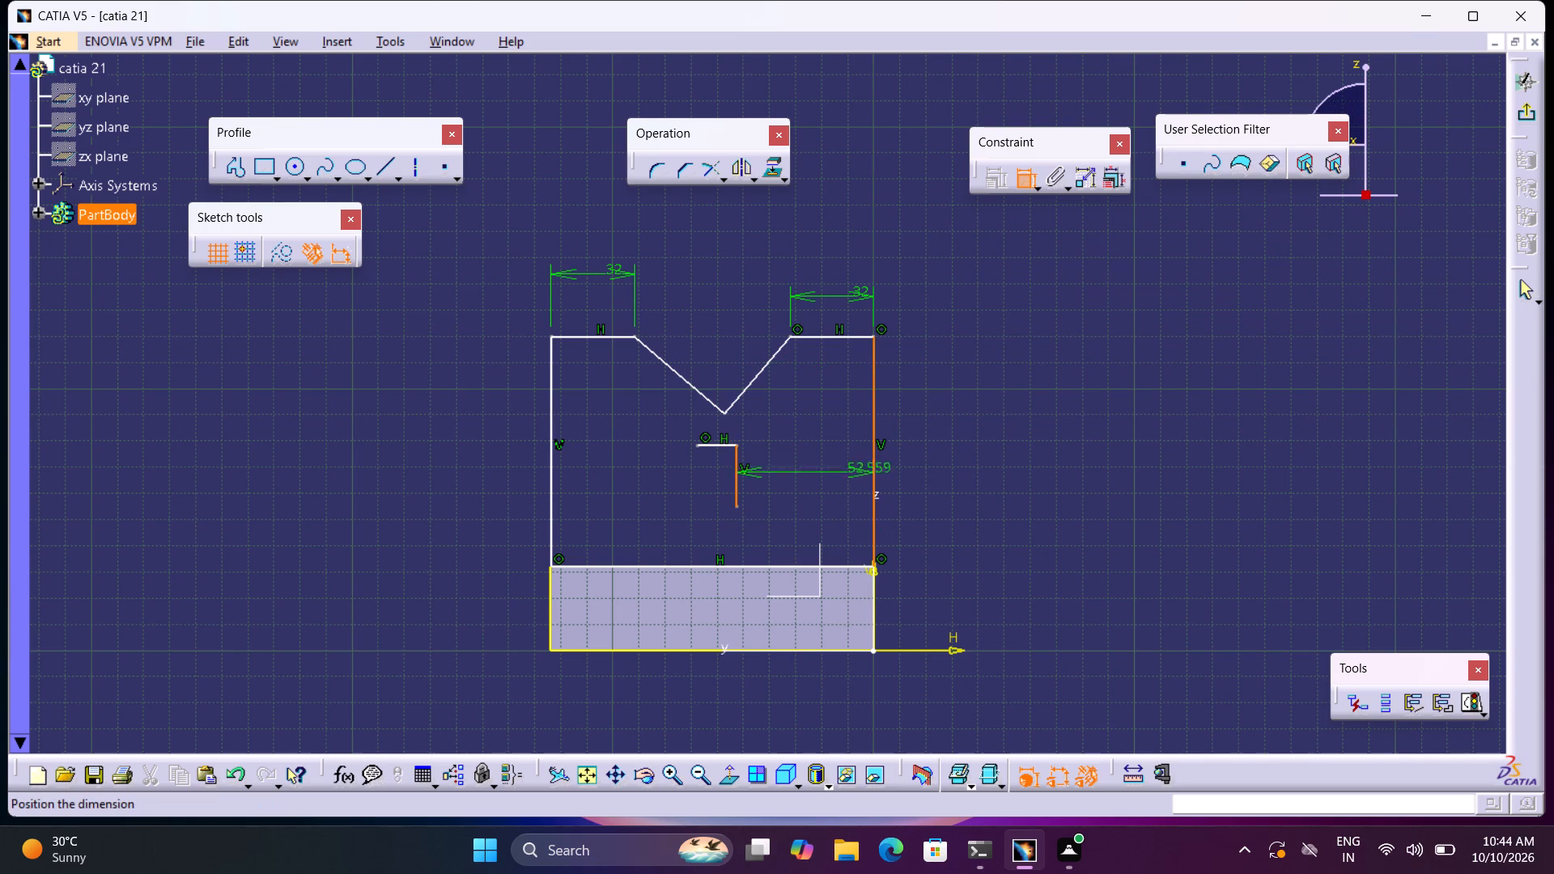
{"action": "left_click", "coordinate": [822, 494]}
{"action": "triple_click", "coordinate": [822, 485]}
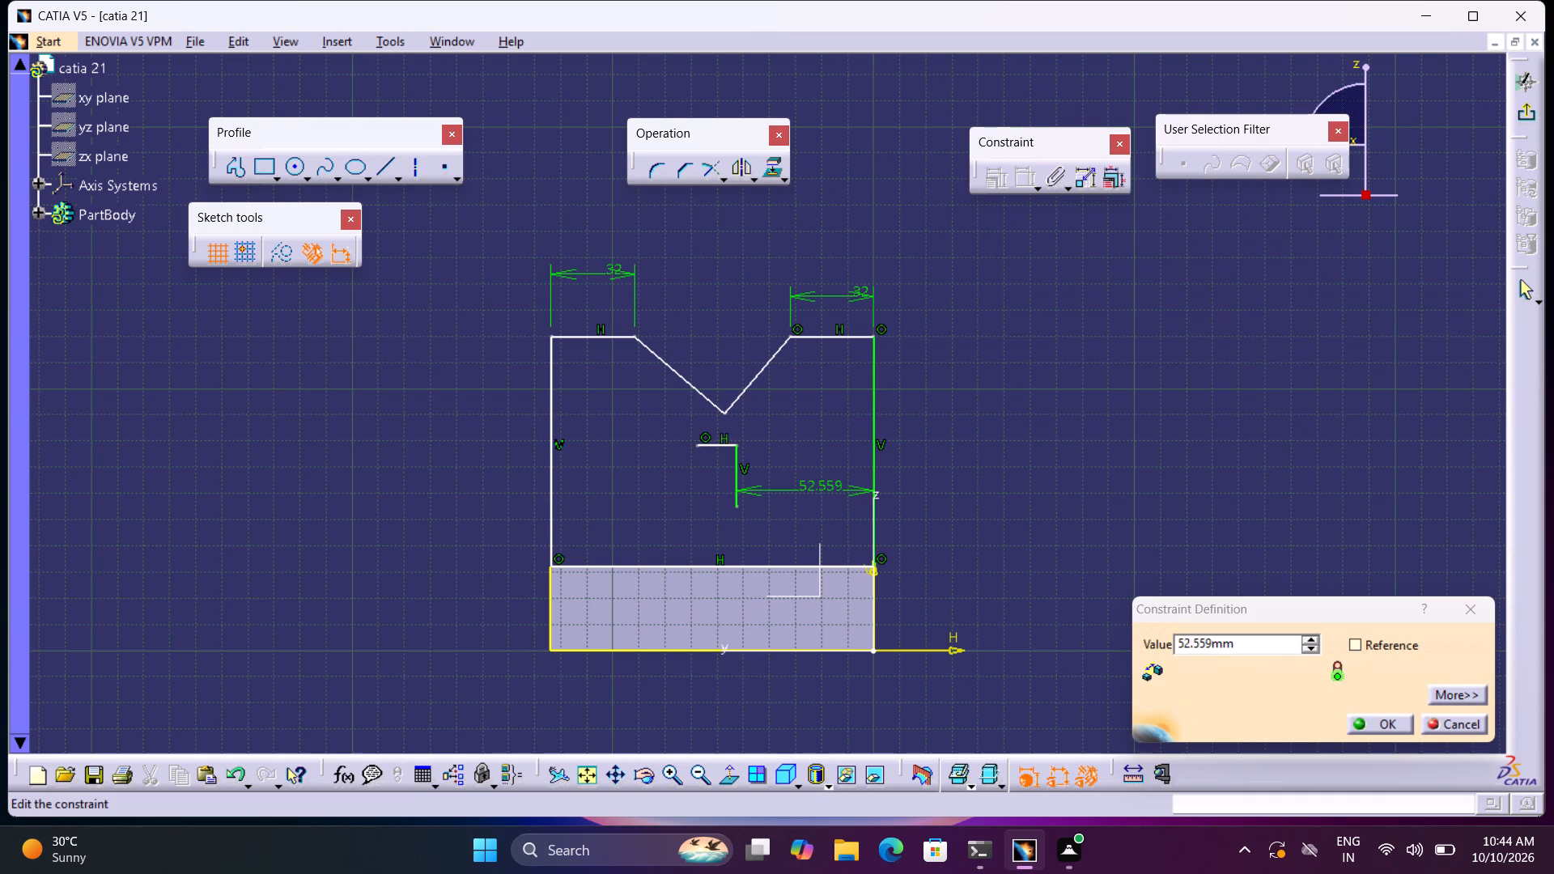
{"action": "type", "text": "44"}
{"action": "key", "text": "Left"}
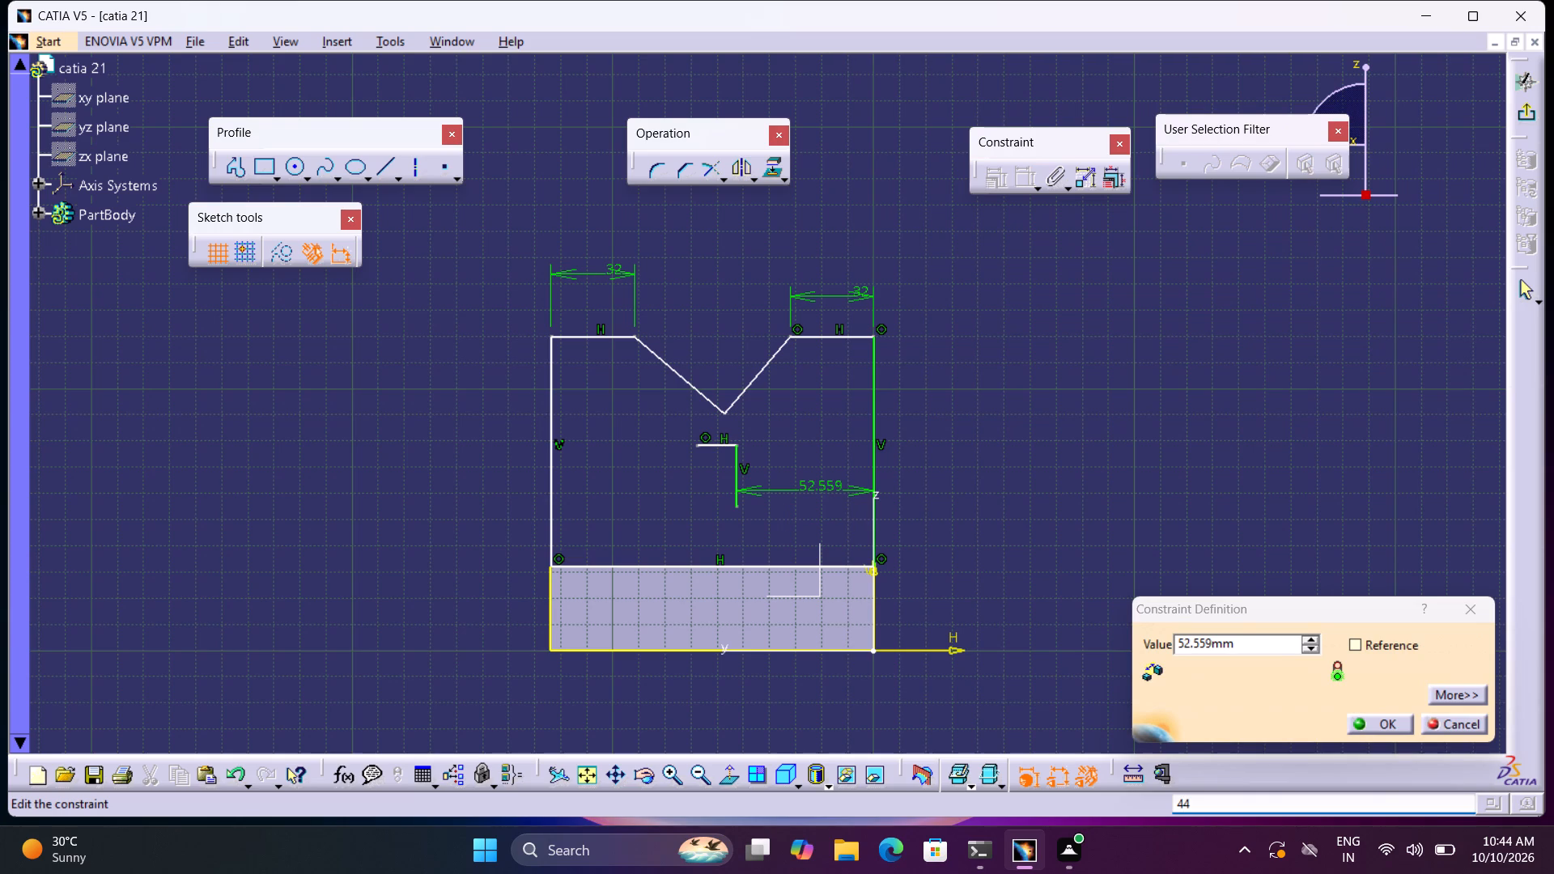
{"action": "left_click_drag", "start_coordinate": [1250, 632], "coordinate": [1098, 663]}
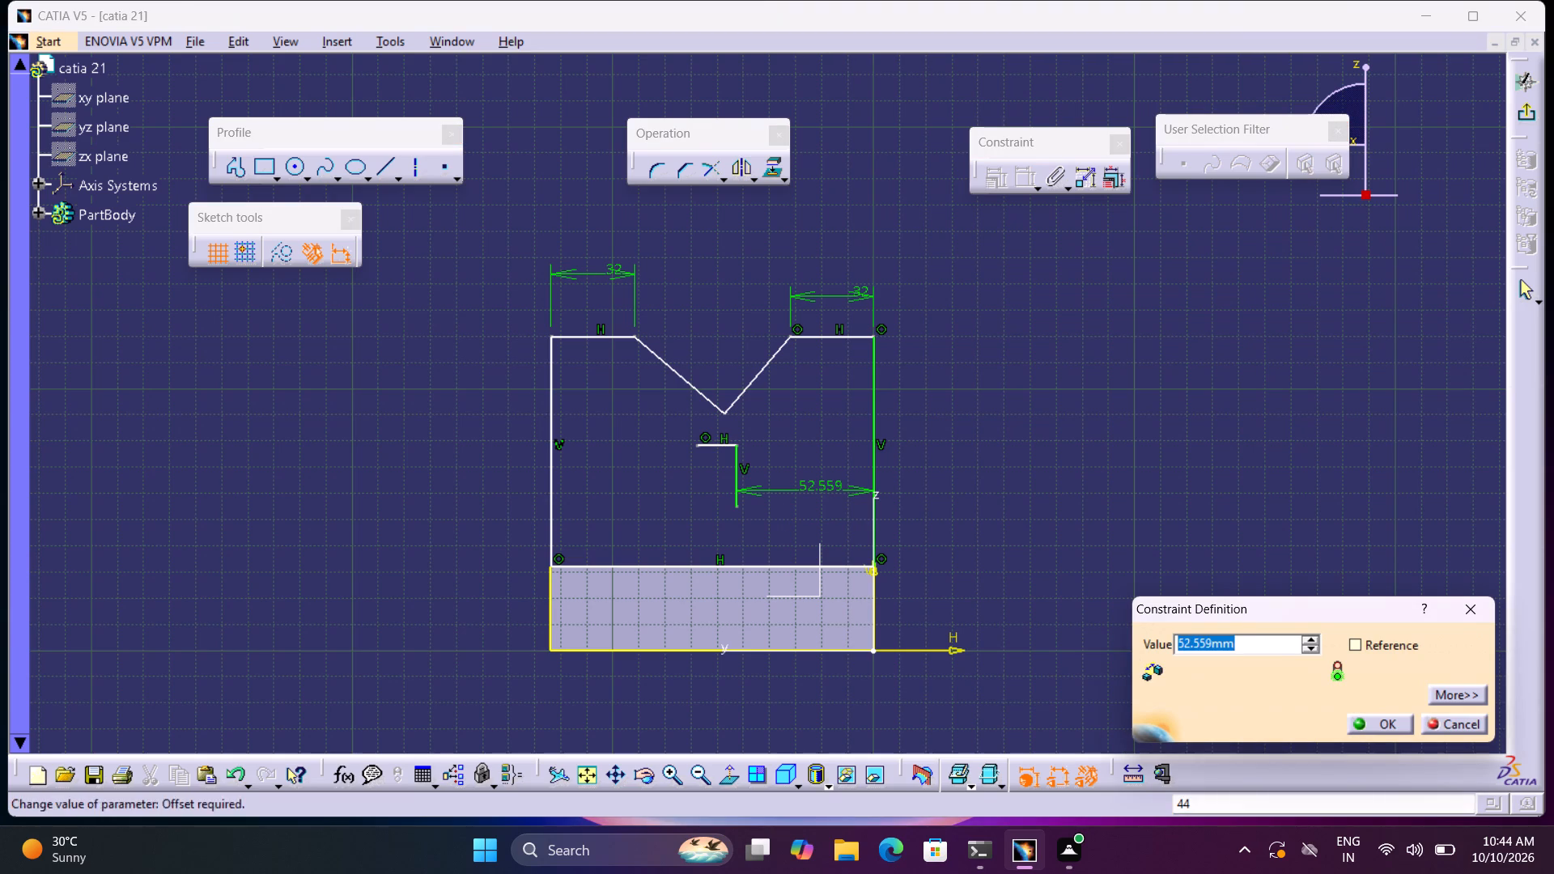
{"action": "key", "text": "3"}
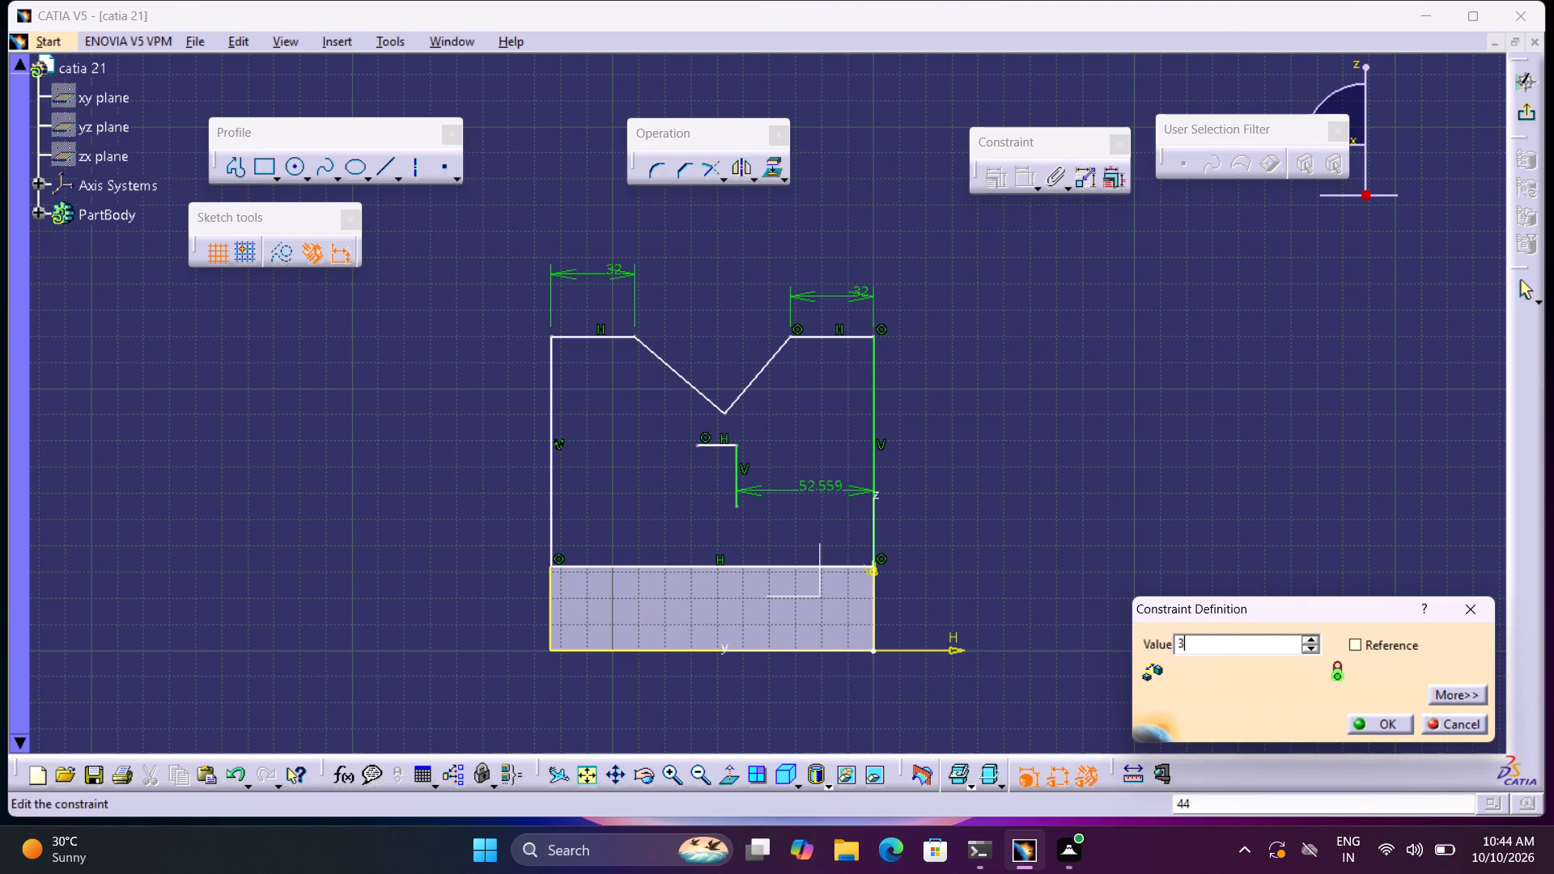
{"action": "key", "text": "BackSpace"}
{"action": "type", "text": "44"}
{"action": "key", "text": "shift+plus"}
{"action": "key", "text": "1"}
{"action": "key", "text": "8"}
{"action": "key", "text": "Return"}
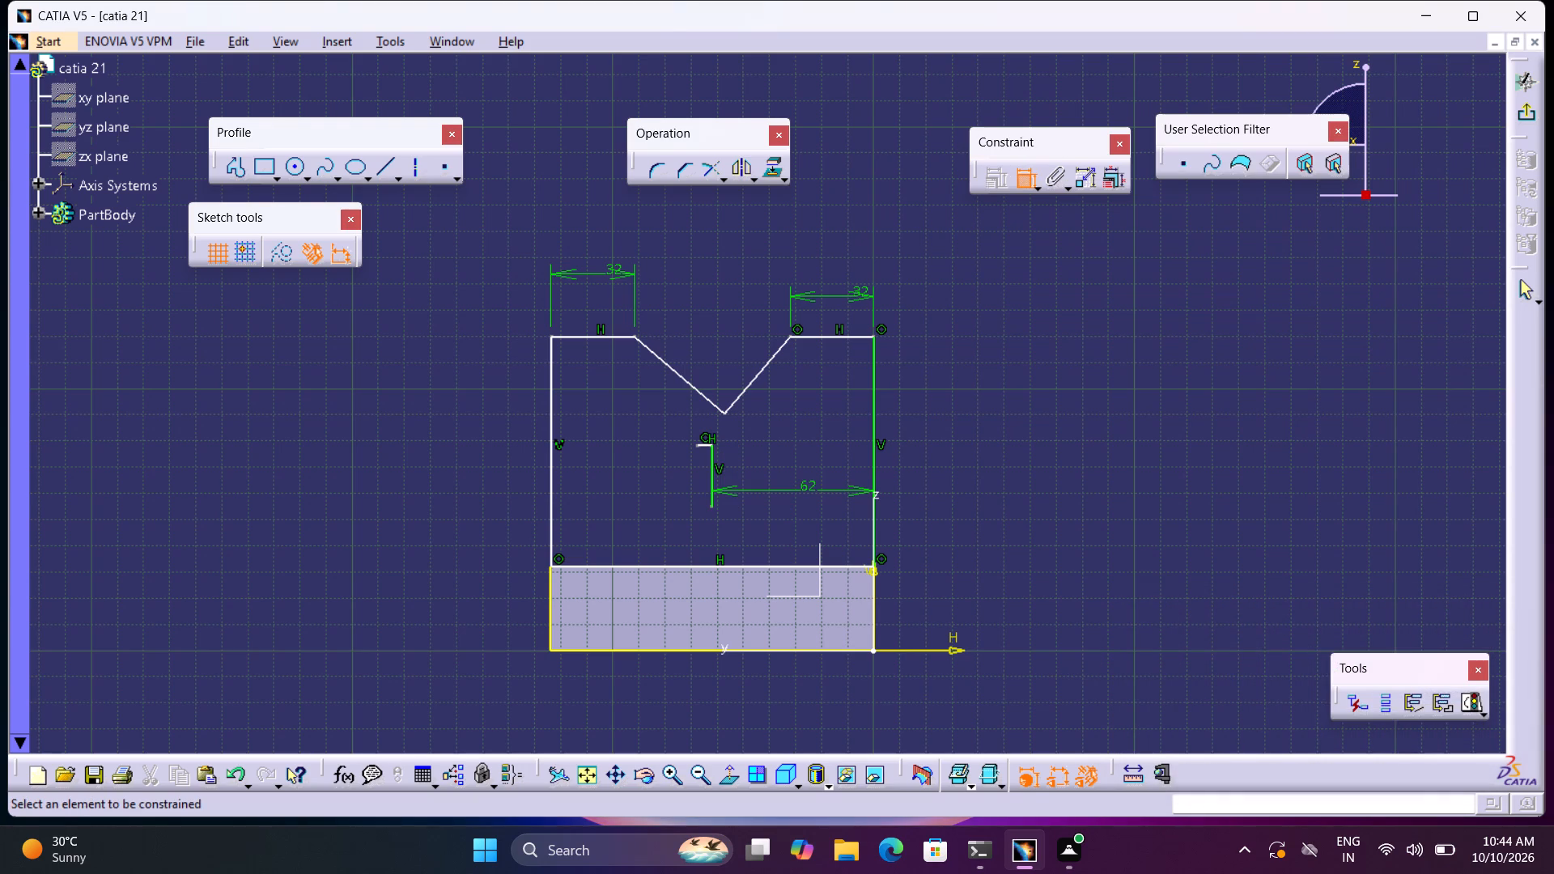
Dimension the vertical distance from the horizontal helper line's outer end to the top edge right of the notch and set it to 30 mm.
{"action": "left_click", "coordinate": [700, 442]}
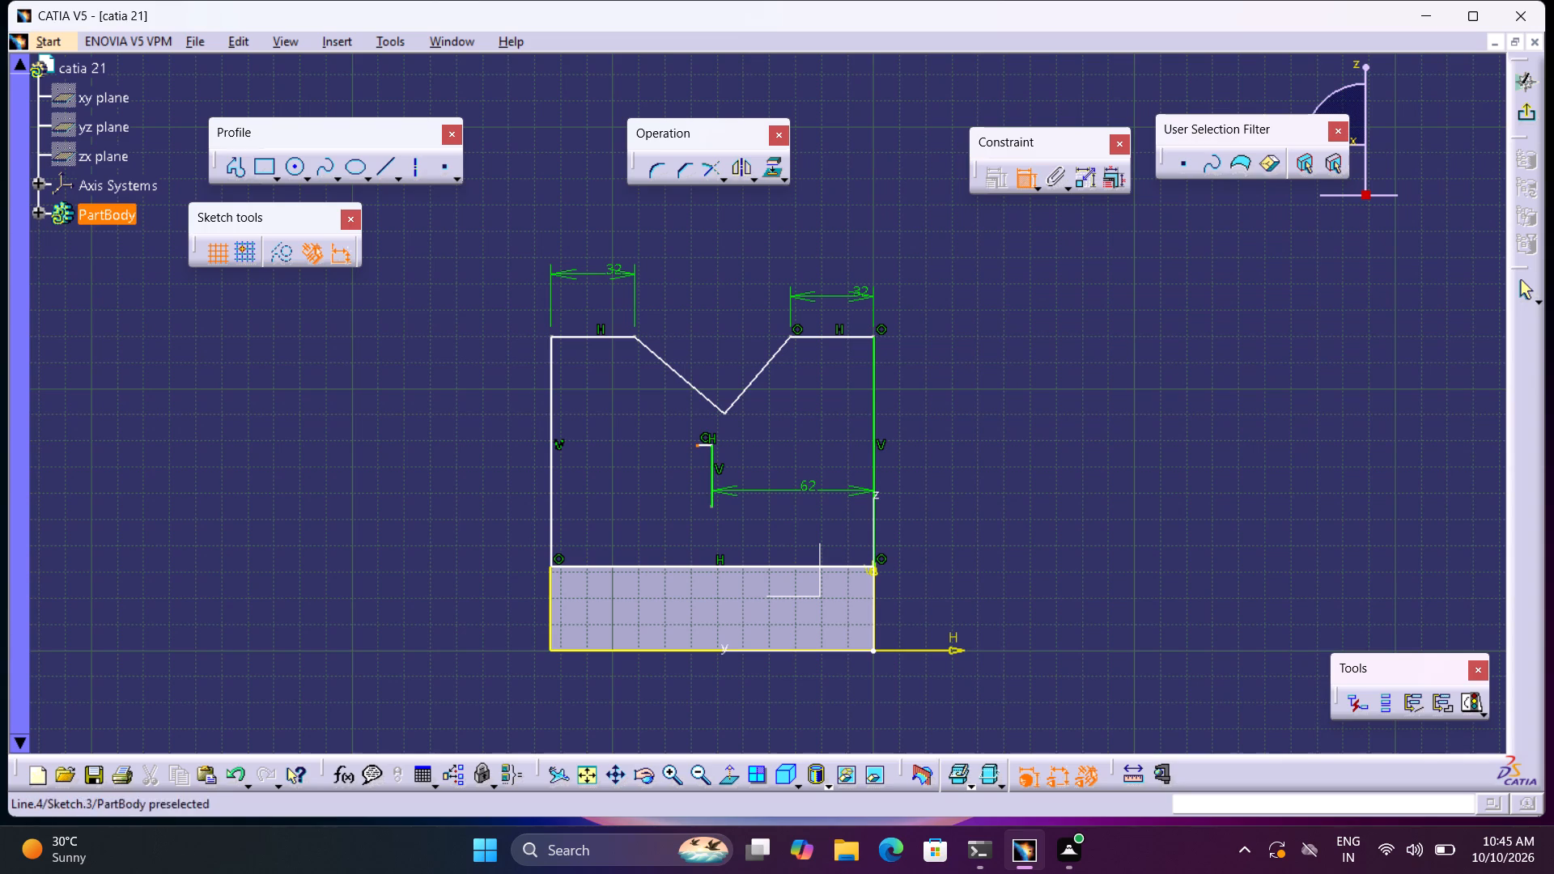
{"action": "left_click", "coordinate": [812, 336]}
{"action": "left_click", "coordinate": [822, 405]}
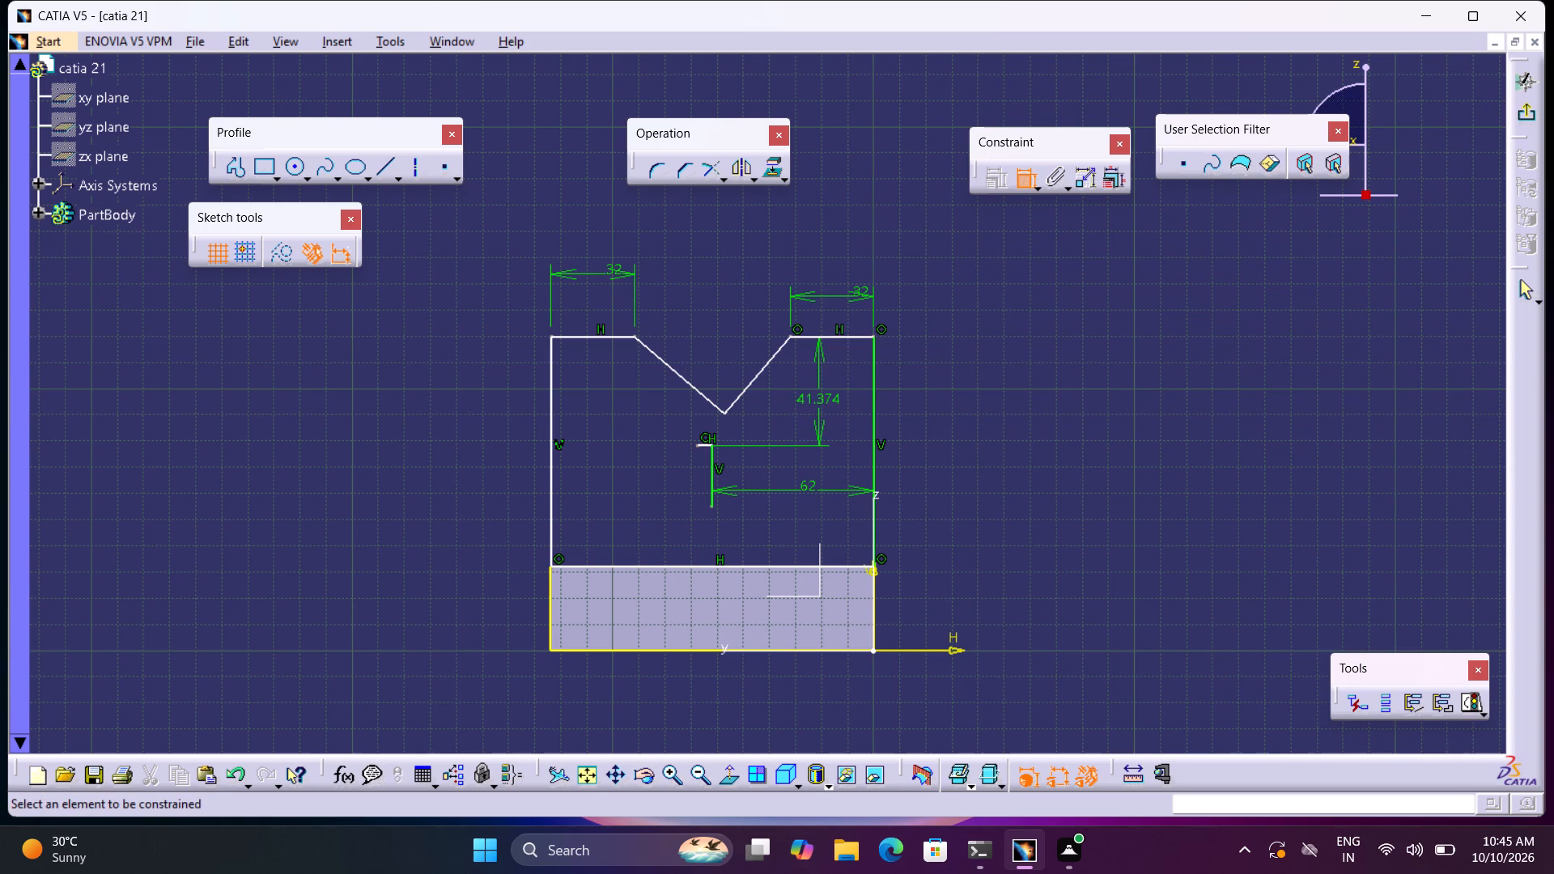
{"action": "double_click", "coordinate": [822, 404]}
{"action": "key", "text": "3"}
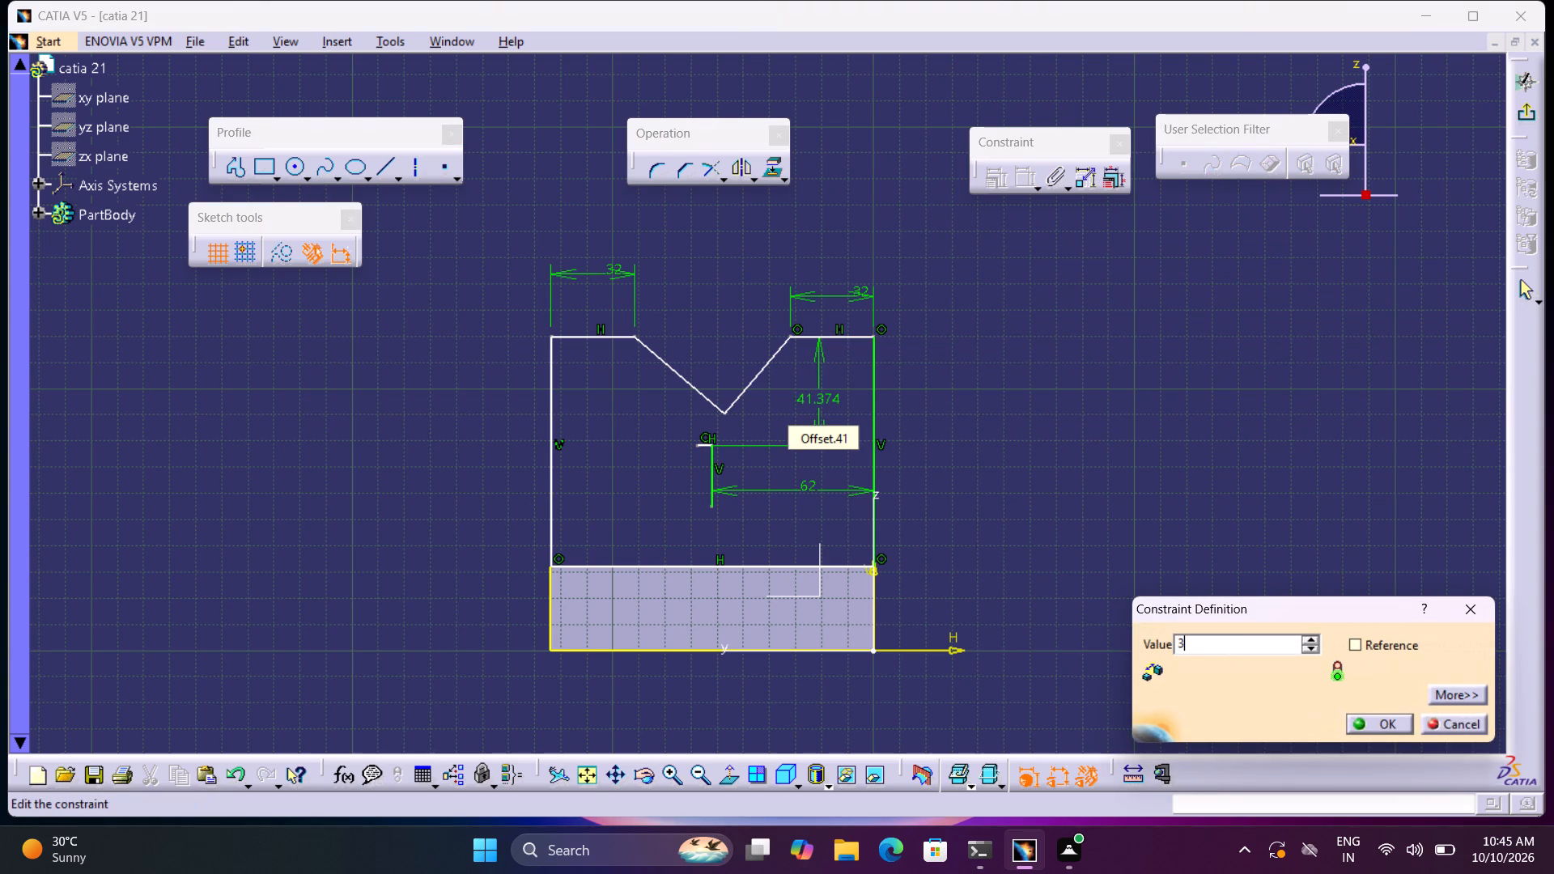
{"action": "key", "text": "0"}
{"action": "key", "text": "Return"}
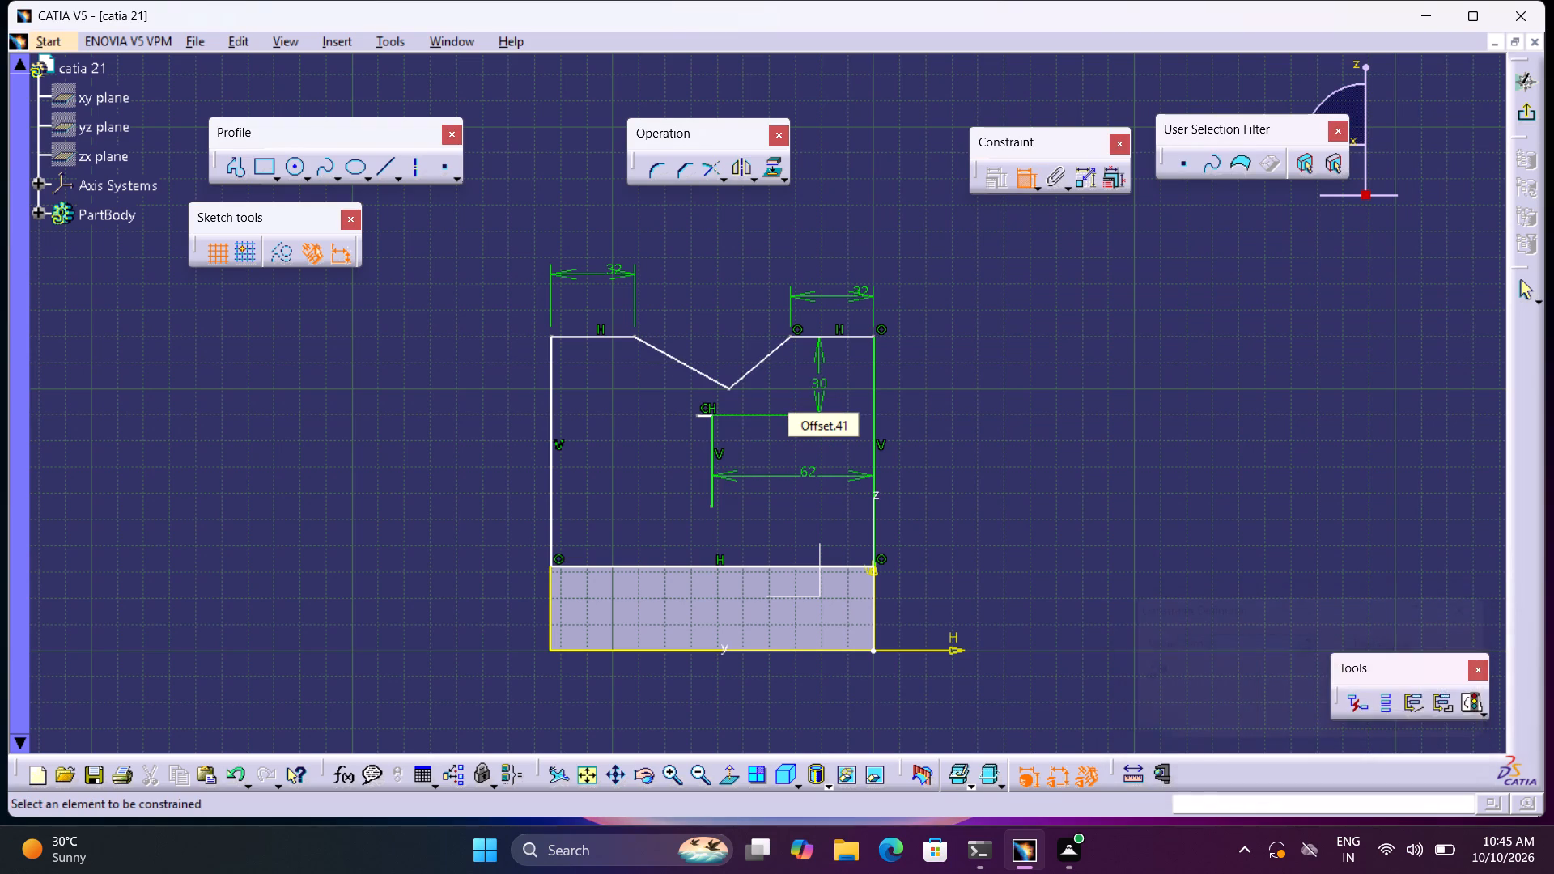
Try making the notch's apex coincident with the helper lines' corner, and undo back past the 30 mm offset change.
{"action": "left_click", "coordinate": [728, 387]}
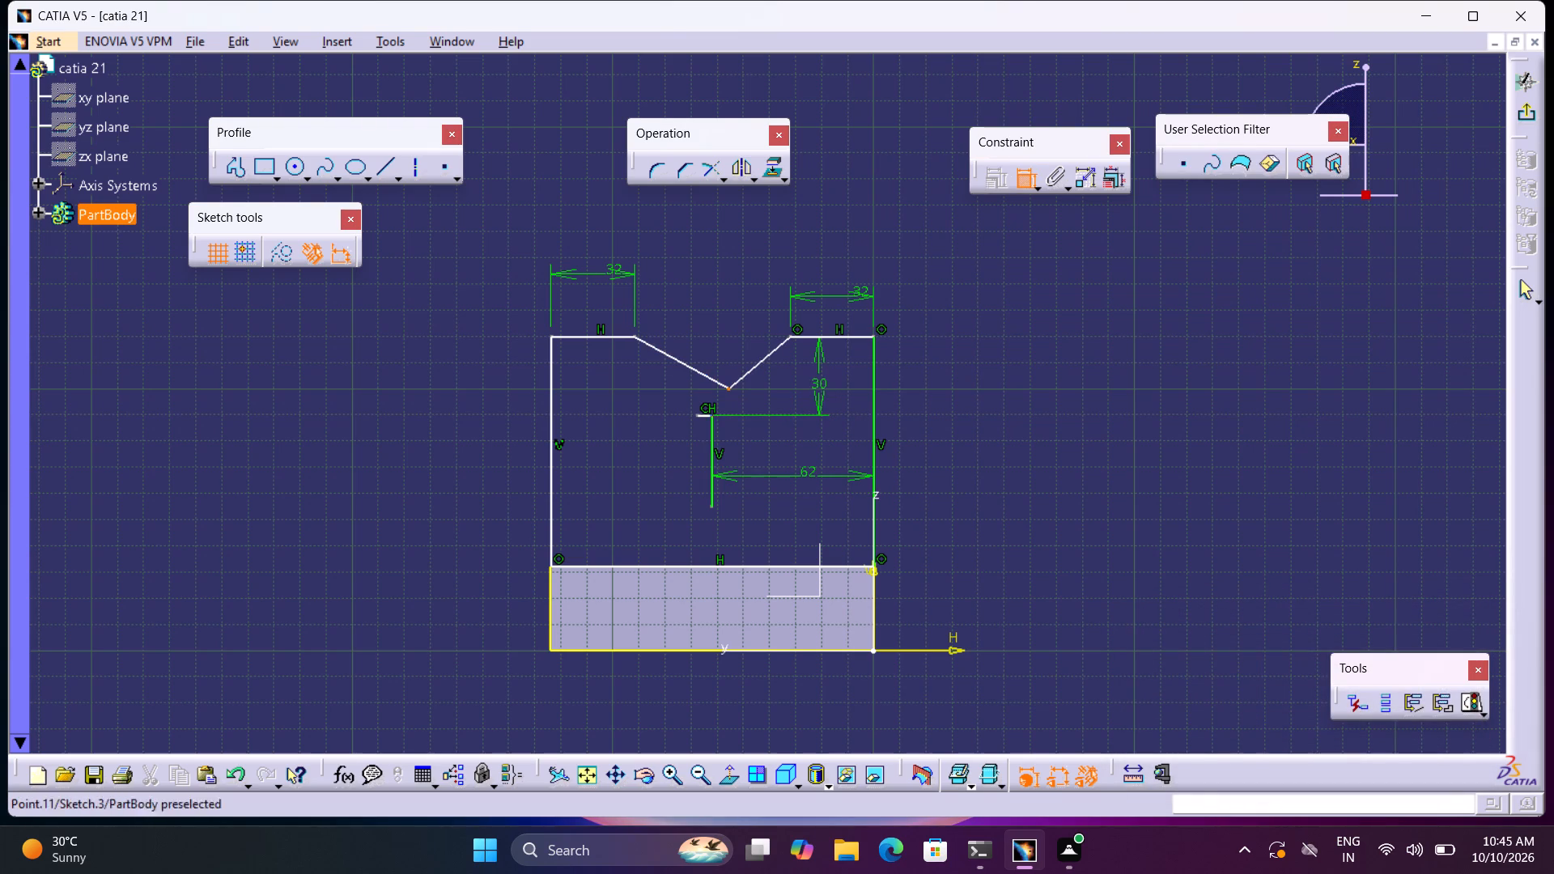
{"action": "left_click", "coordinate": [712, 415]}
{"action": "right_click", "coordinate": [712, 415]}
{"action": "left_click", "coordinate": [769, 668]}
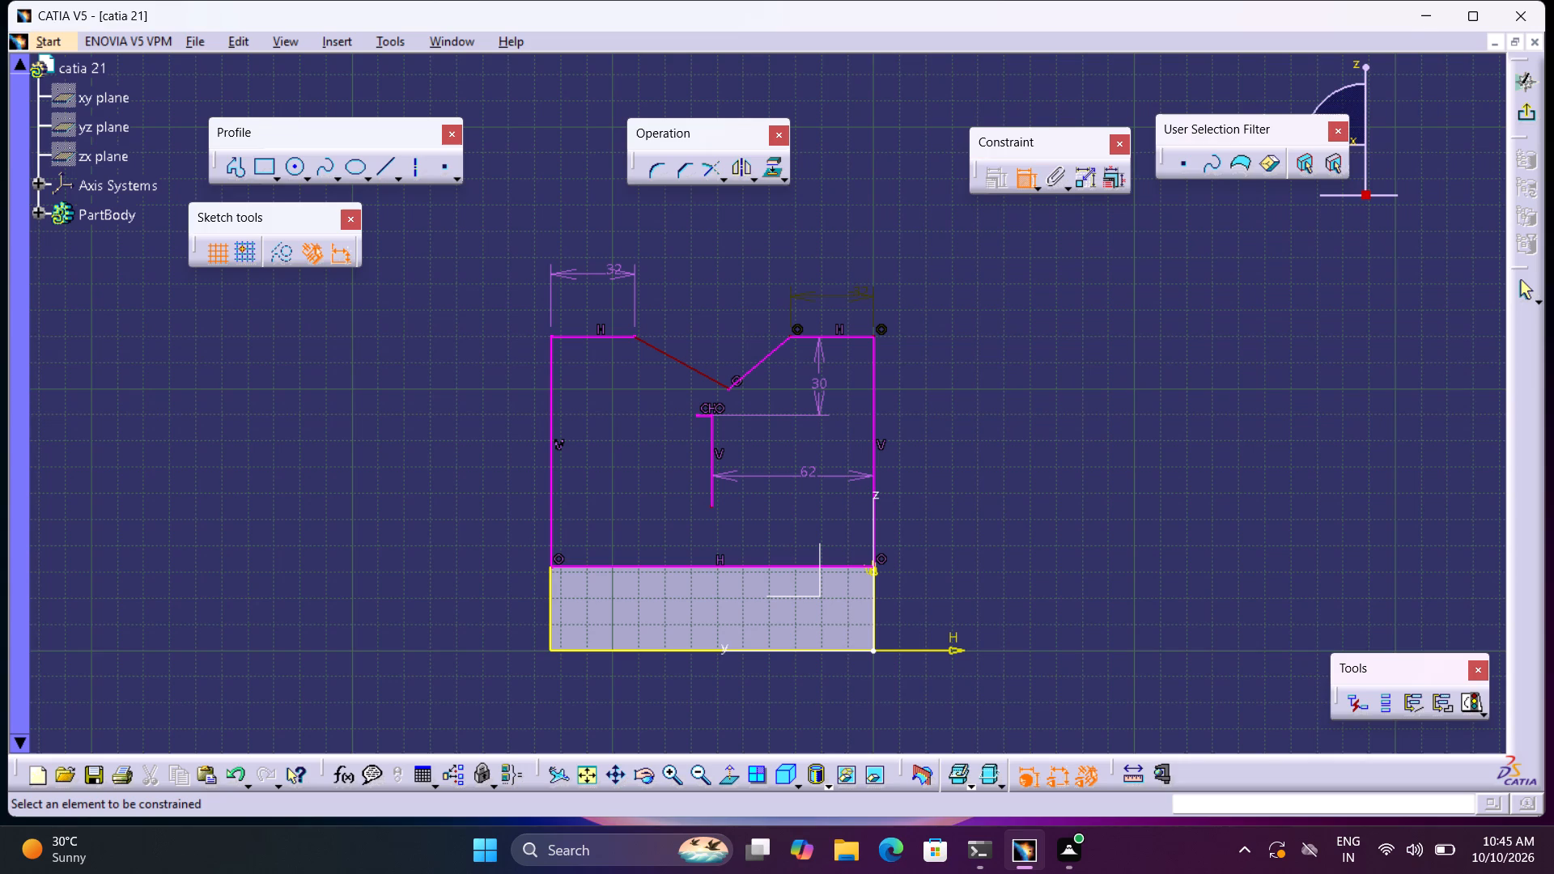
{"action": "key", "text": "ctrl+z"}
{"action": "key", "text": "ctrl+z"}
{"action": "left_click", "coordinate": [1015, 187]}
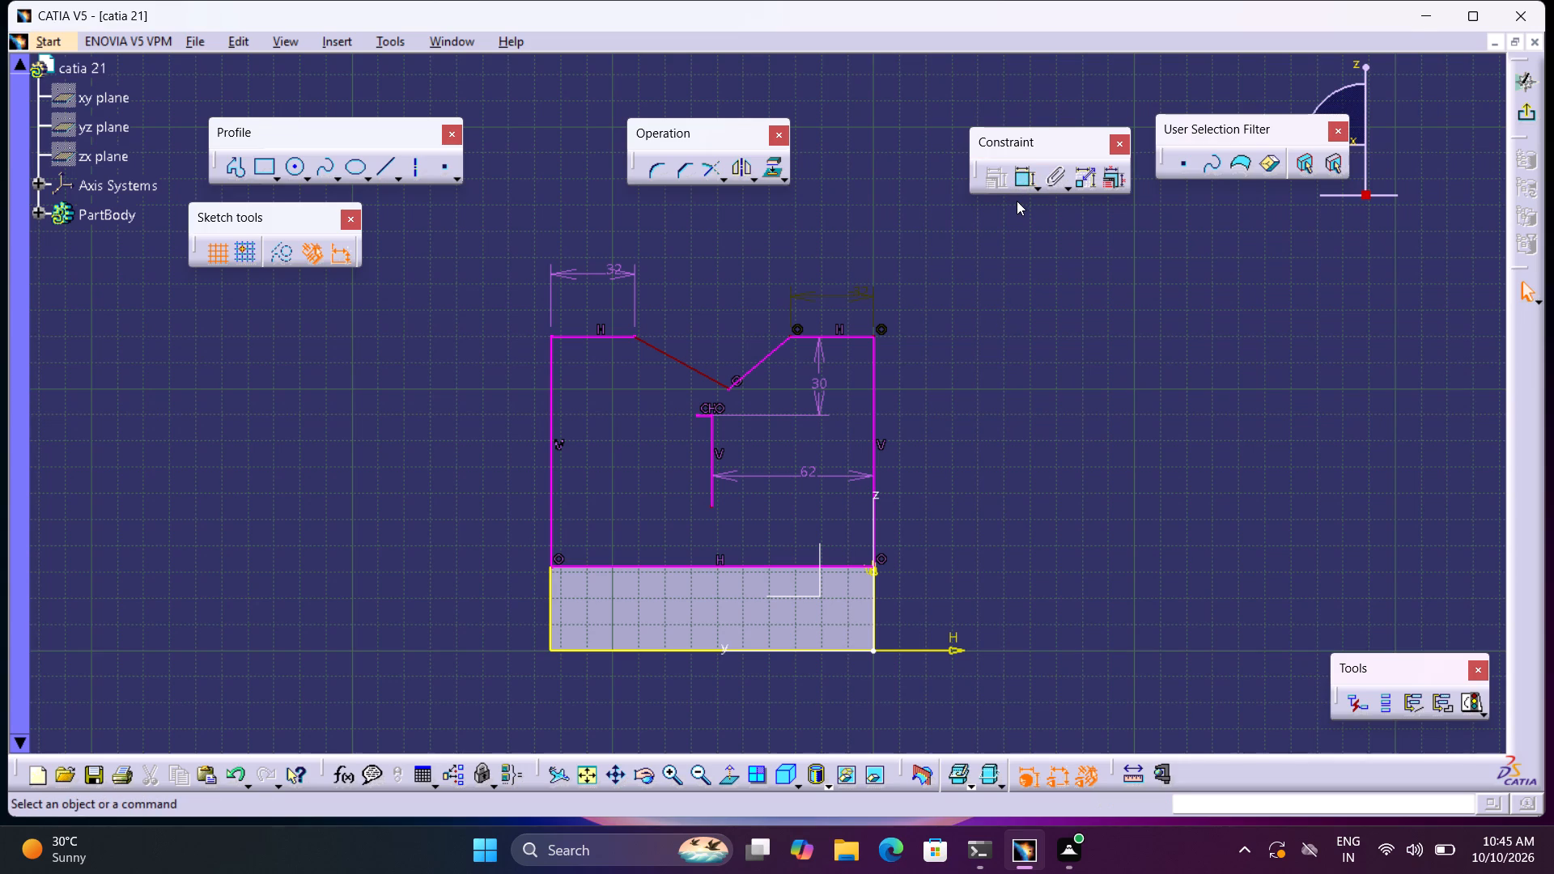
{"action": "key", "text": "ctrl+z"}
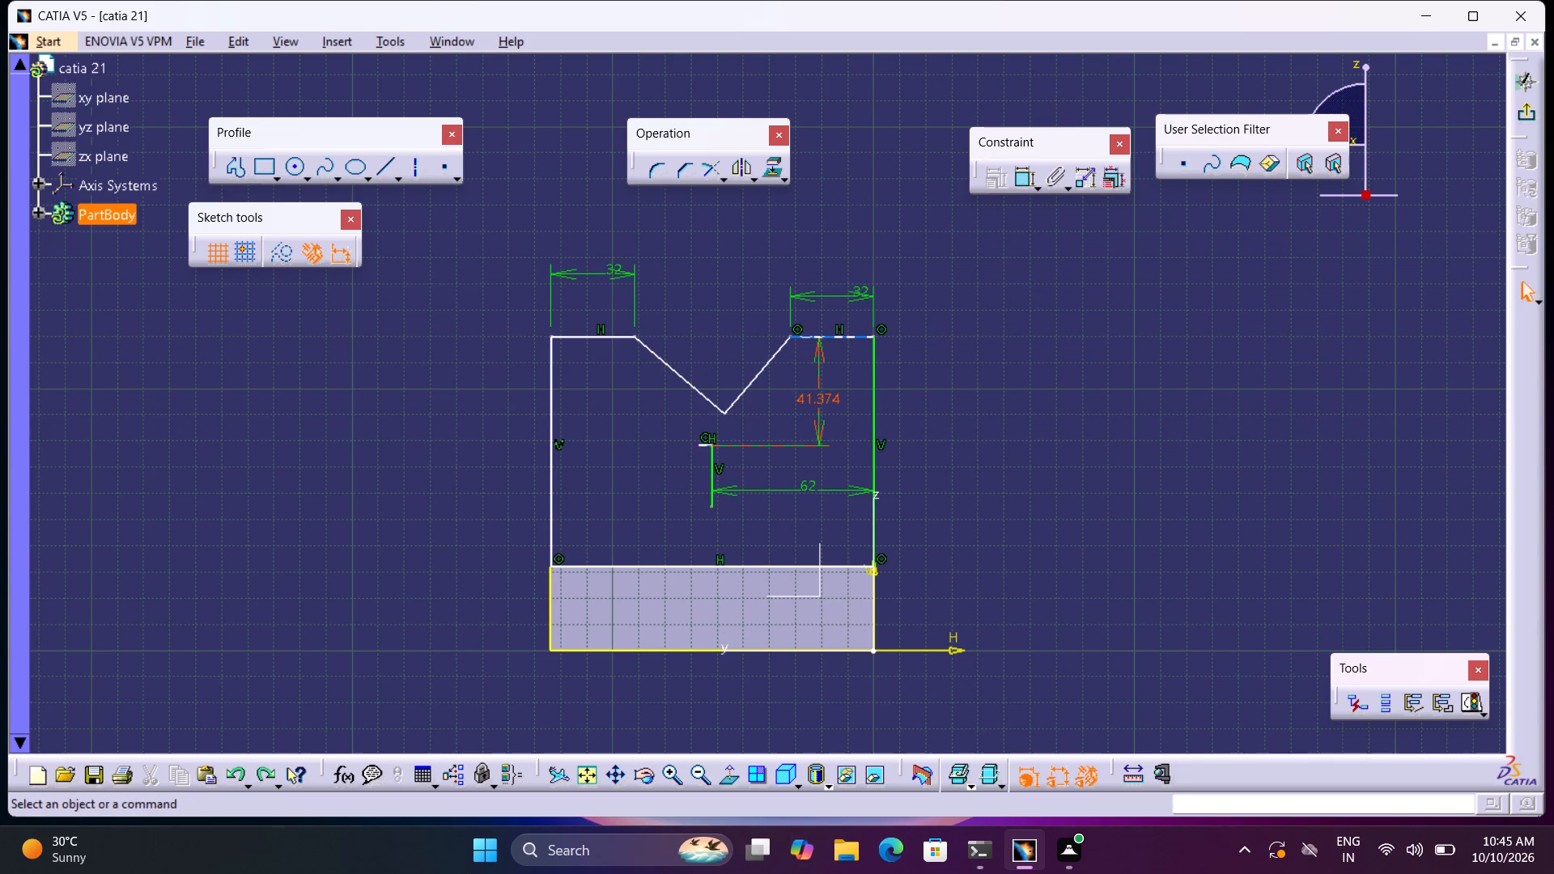
Set the vertical offset between the horizontal helper line and the notch-side top edge to 30 mm.
{"action": "double_click", "coordinate": [823, 399]}
{"action": "key", "text": "3"}
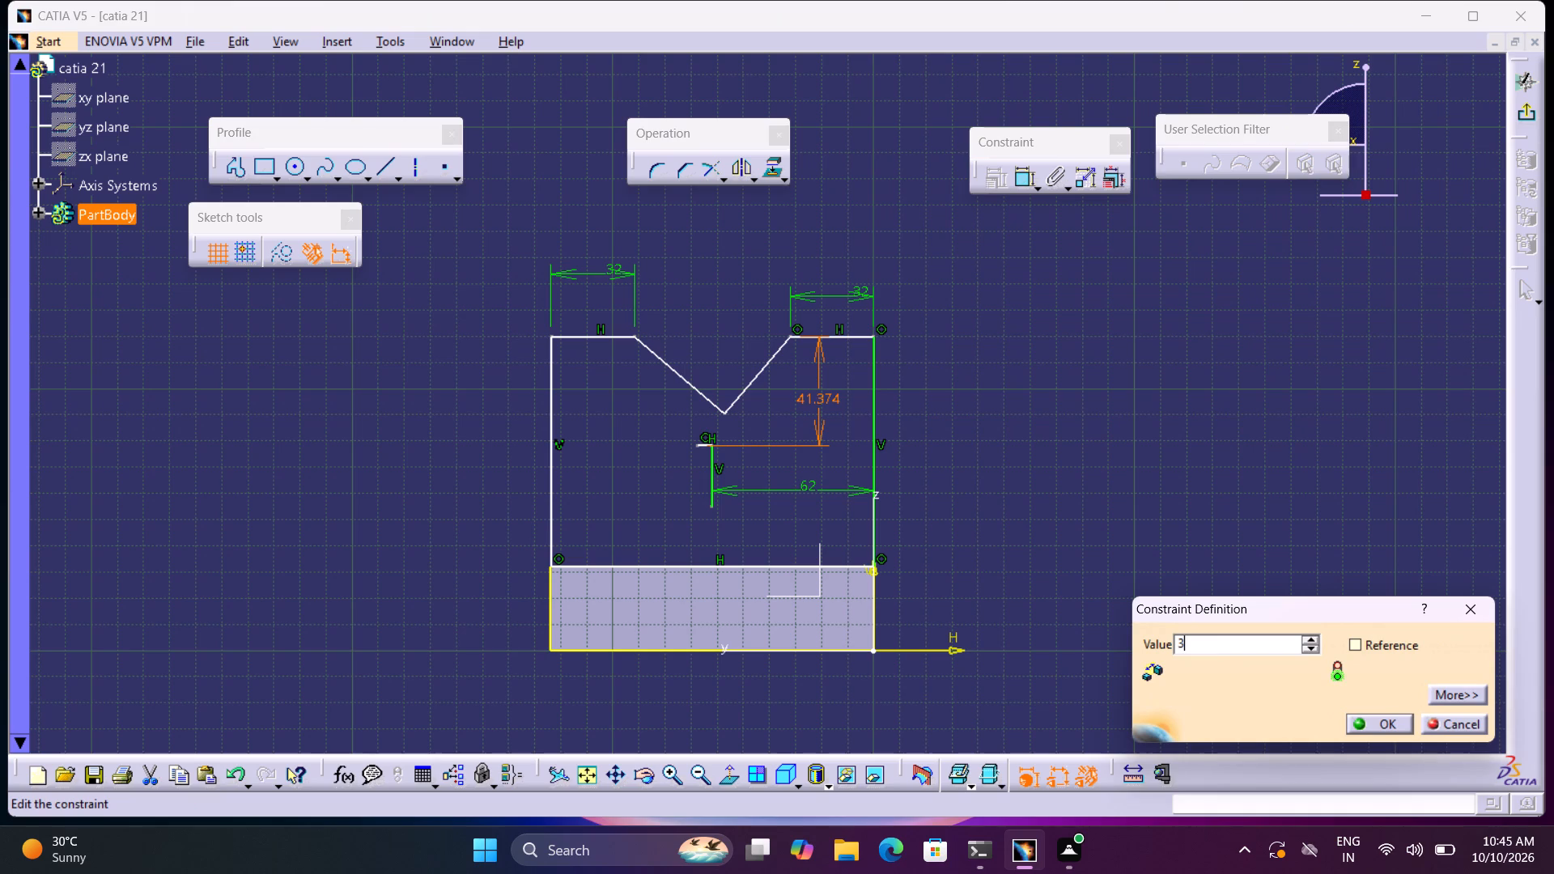
{"action": "key", "text": "0"}
{"action": "key", "text": "Return"}
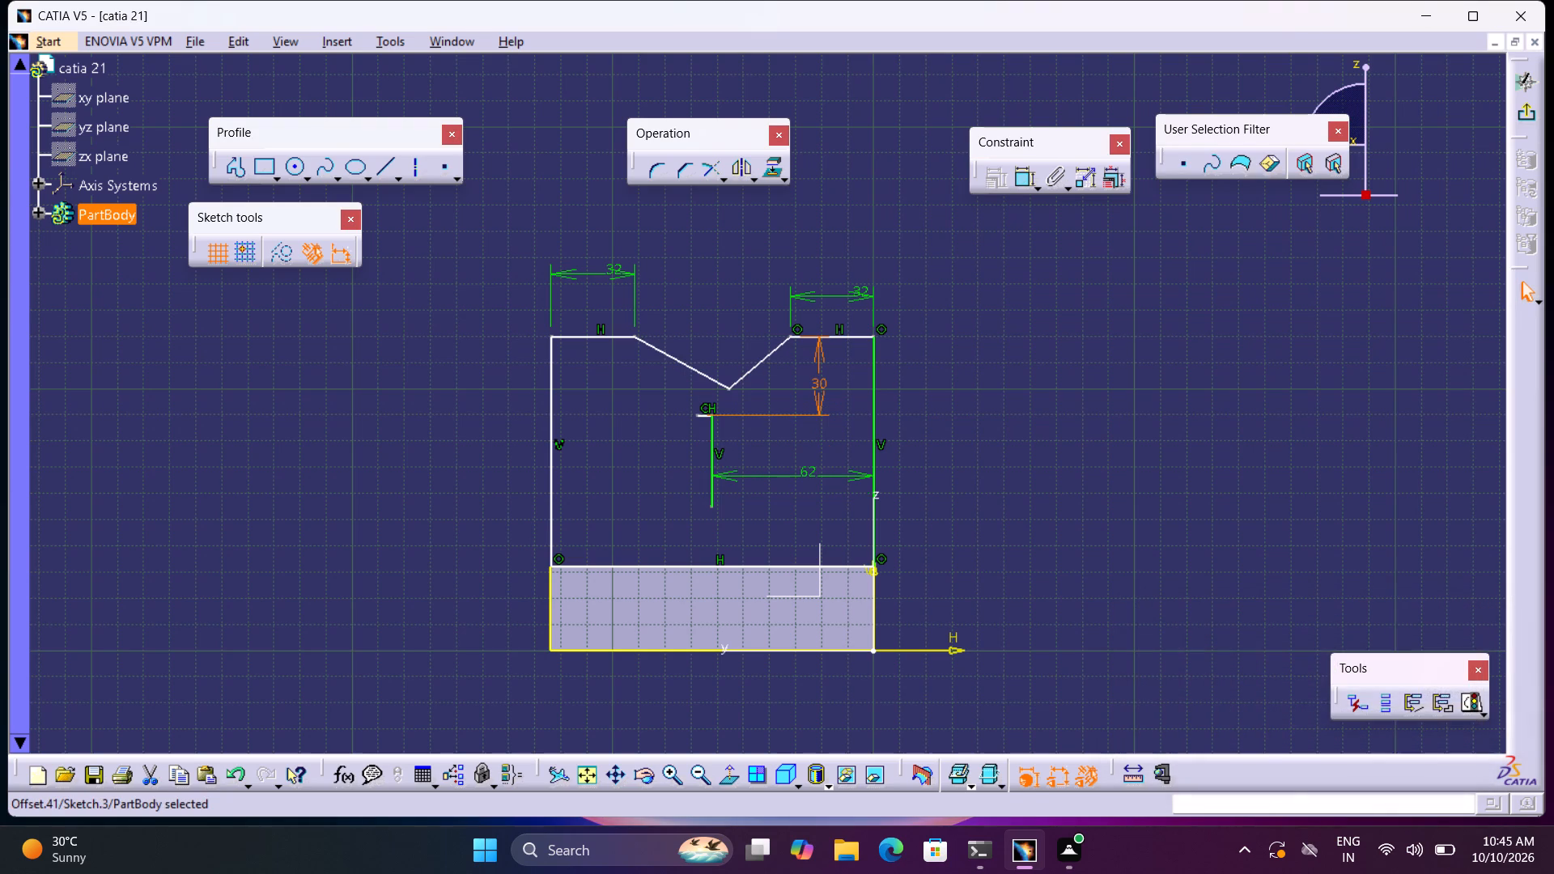
Move the notch's apex left and slightly up so it sits clear above the horizontal helper line.
{"action": "left_click_drag", "start_coordinate": [728, 388], "coordinate": [705, 389]}
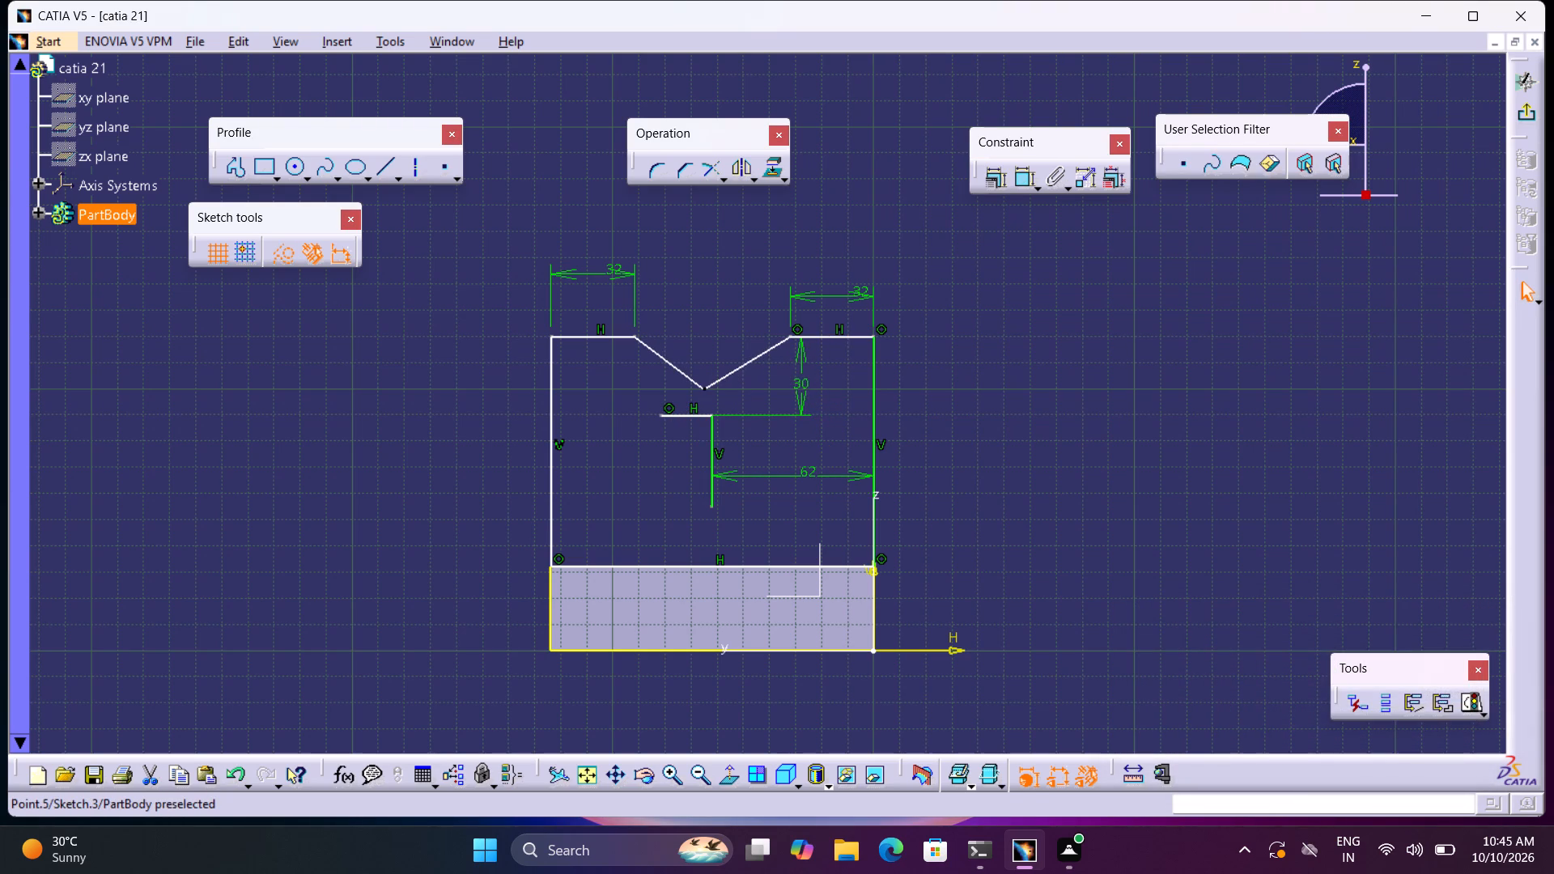
{"action": "left_click_drag", "start_coordinate": [705, 389], "coordinate": [706, 395]}
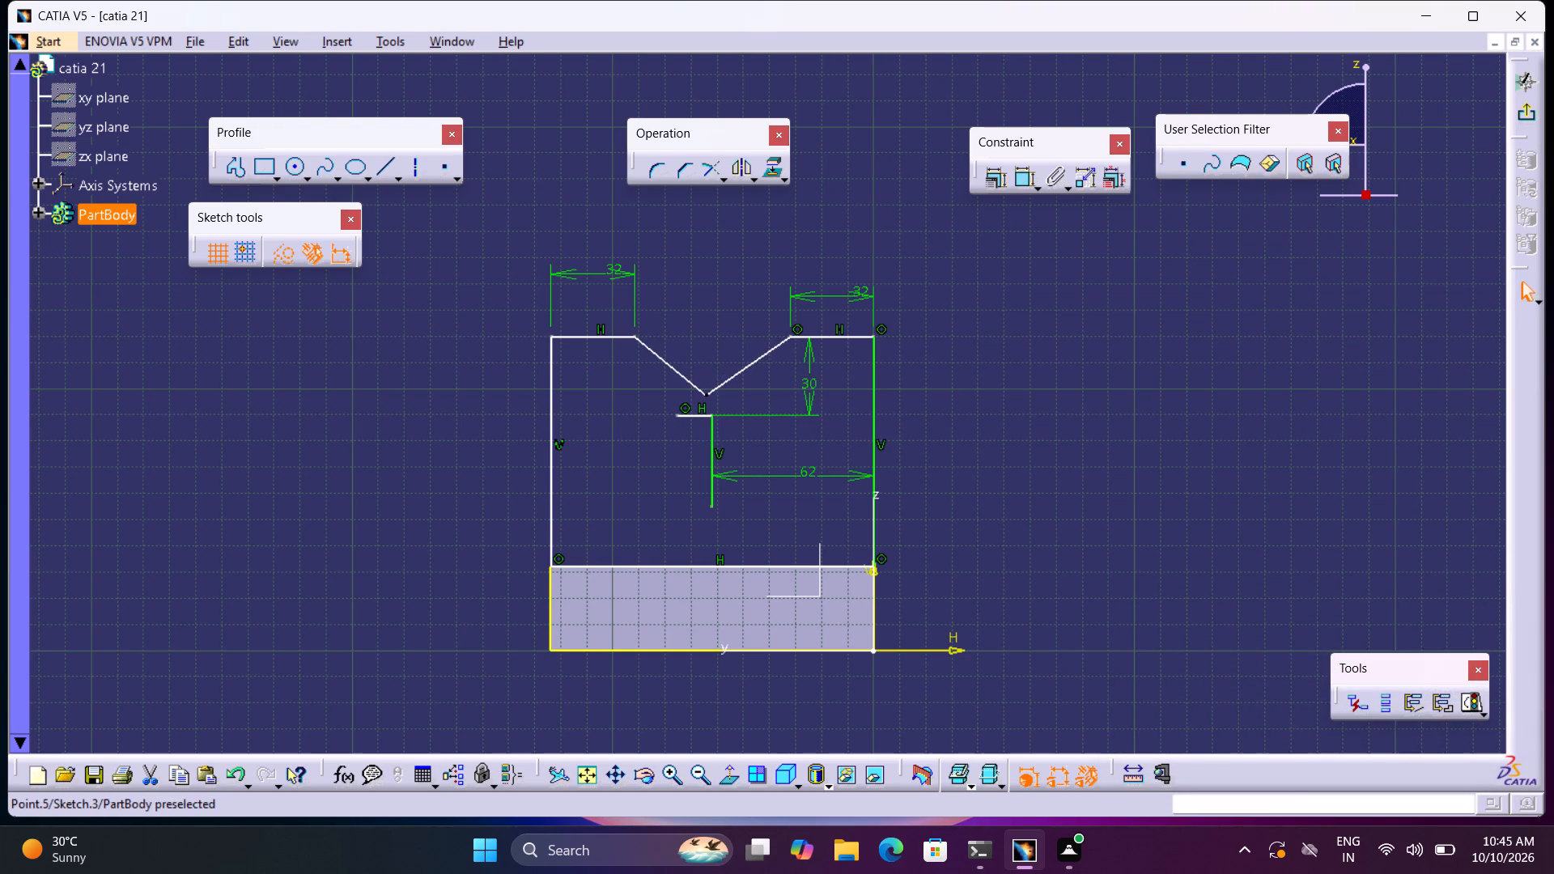
{"action": "left_click_drag", "start_coordinate": [706, 395], "coordinate": [706, 380]}
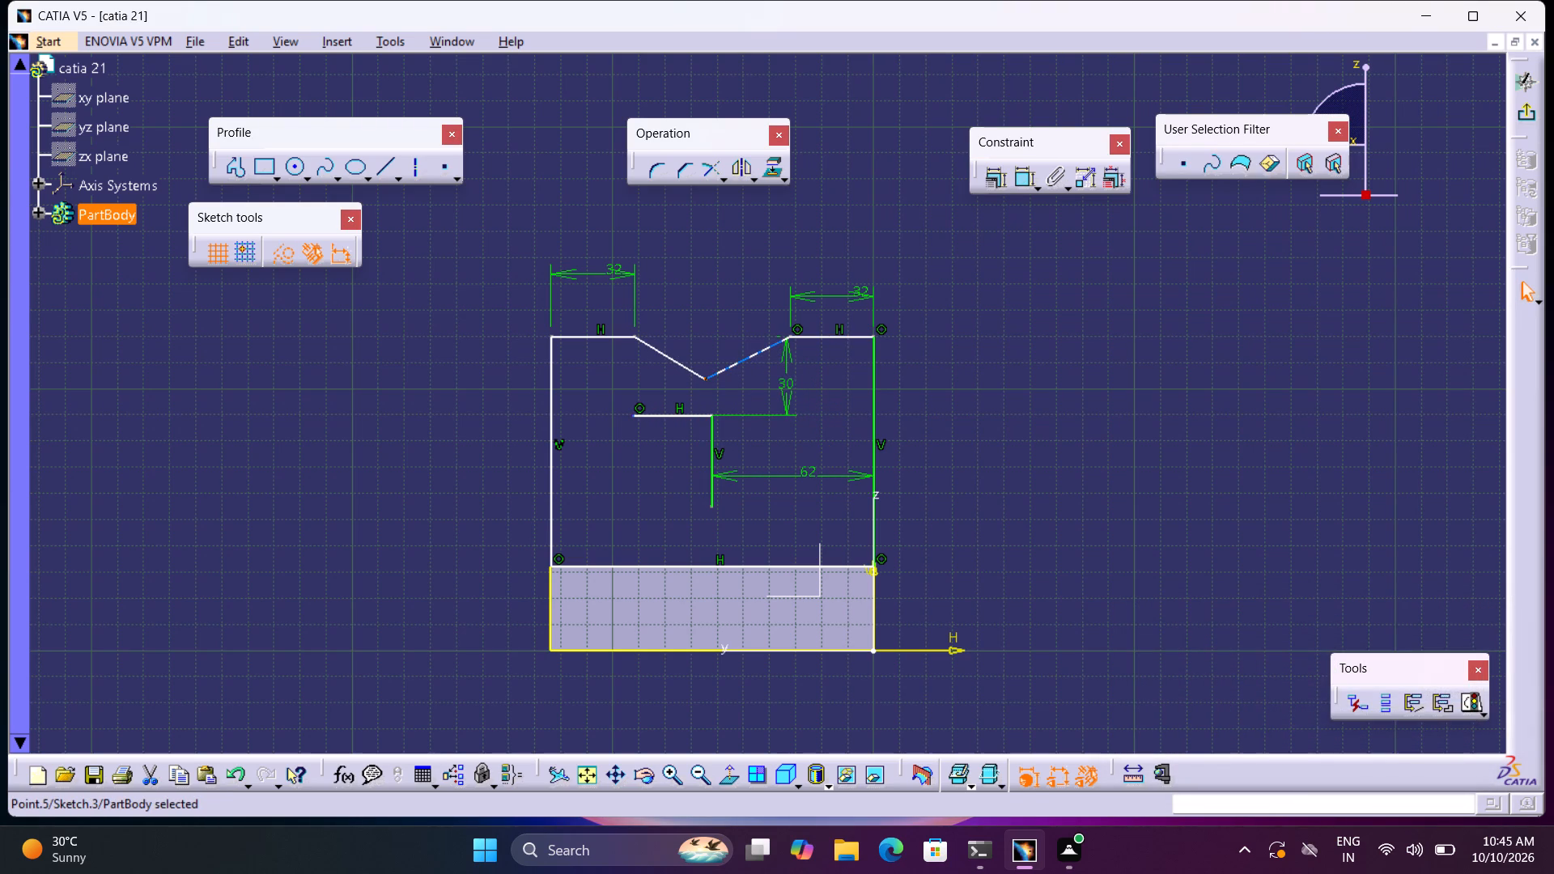
Delete the coincidence constraint tying the horizontal helper line's outer end to the notch's right slanted edge.
{"action": "left_click", "coordinate": [639, 402]}
{"action": "key", "text": "Delete"}
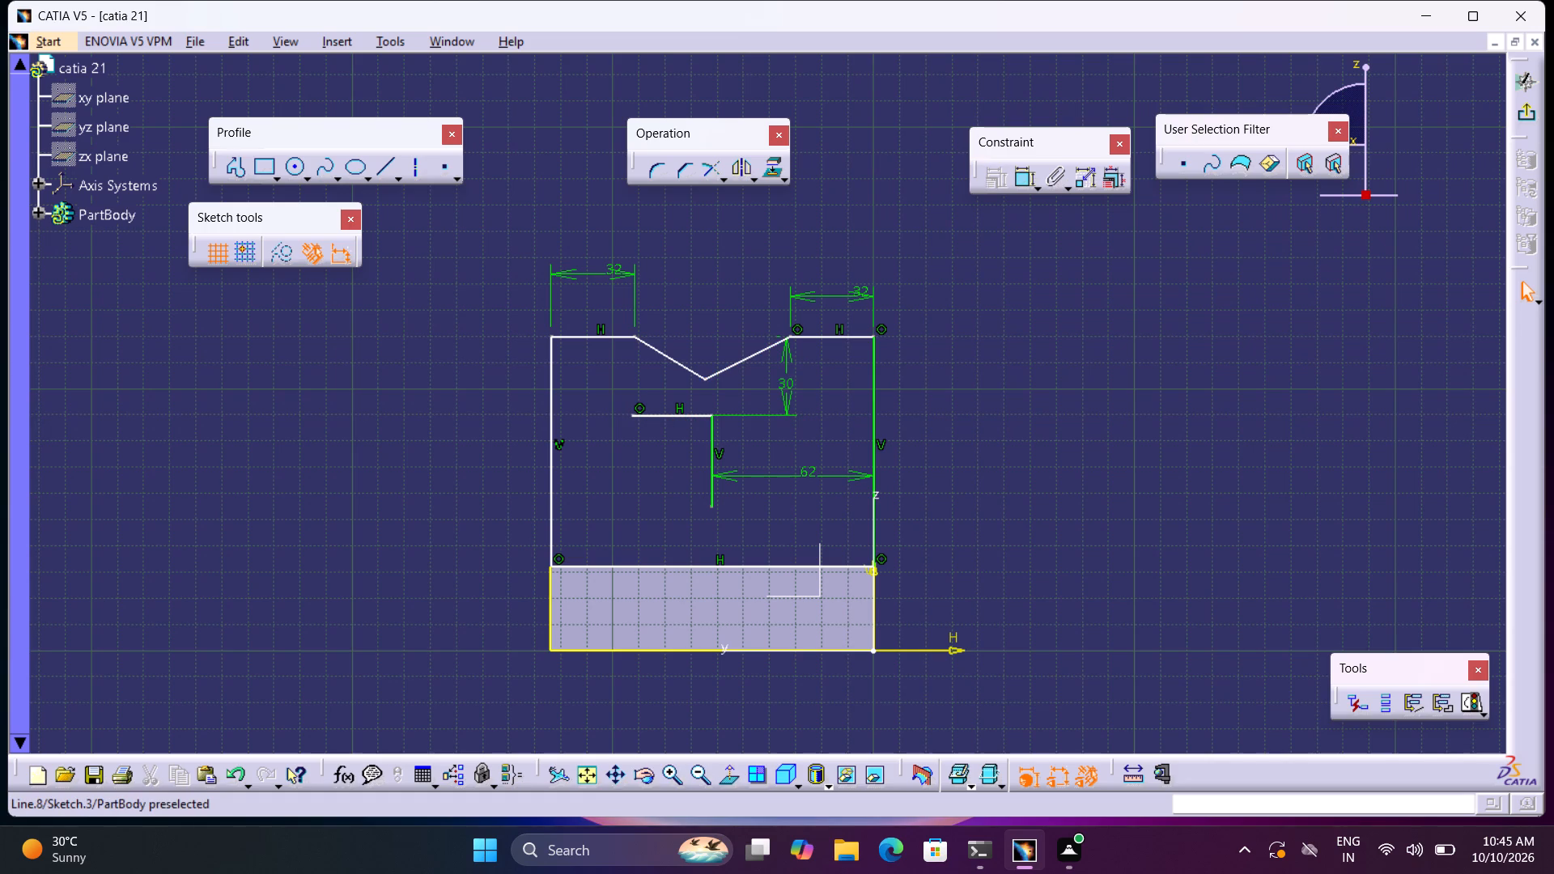
{"action": "key", "text": "Delete"}
{"action": "left_click", "coordinate": [639, 409]}
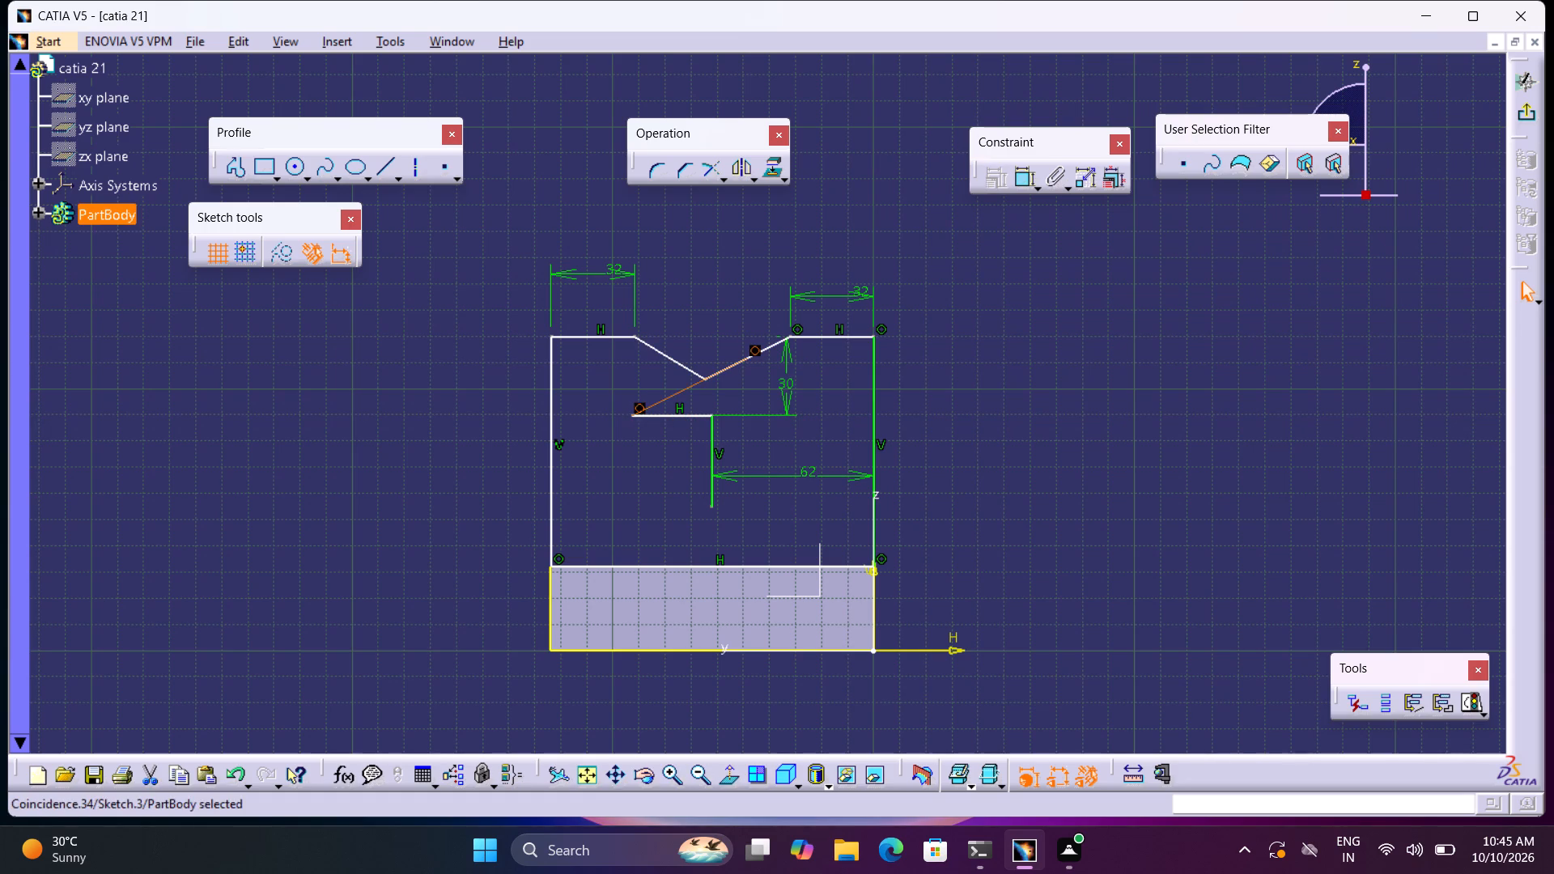
{"action": "key", "text": "Delete"}
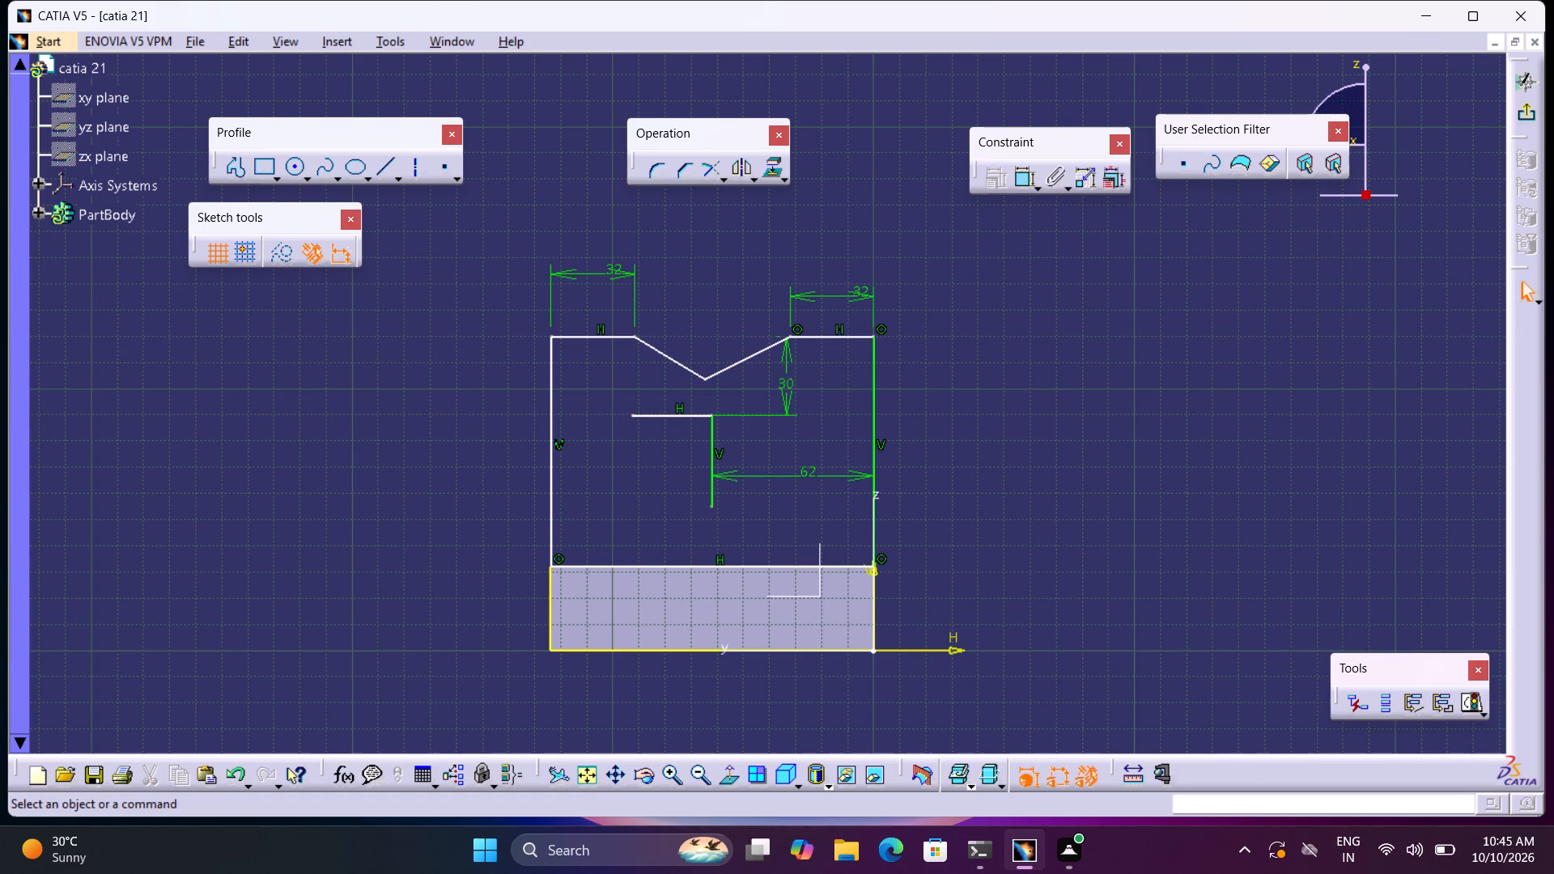
Constrain the notch's apex coincident with the corner where the horizontal and vertical helper lines meet.
{"action": "left_click", "coordinate": [1017, 180]}
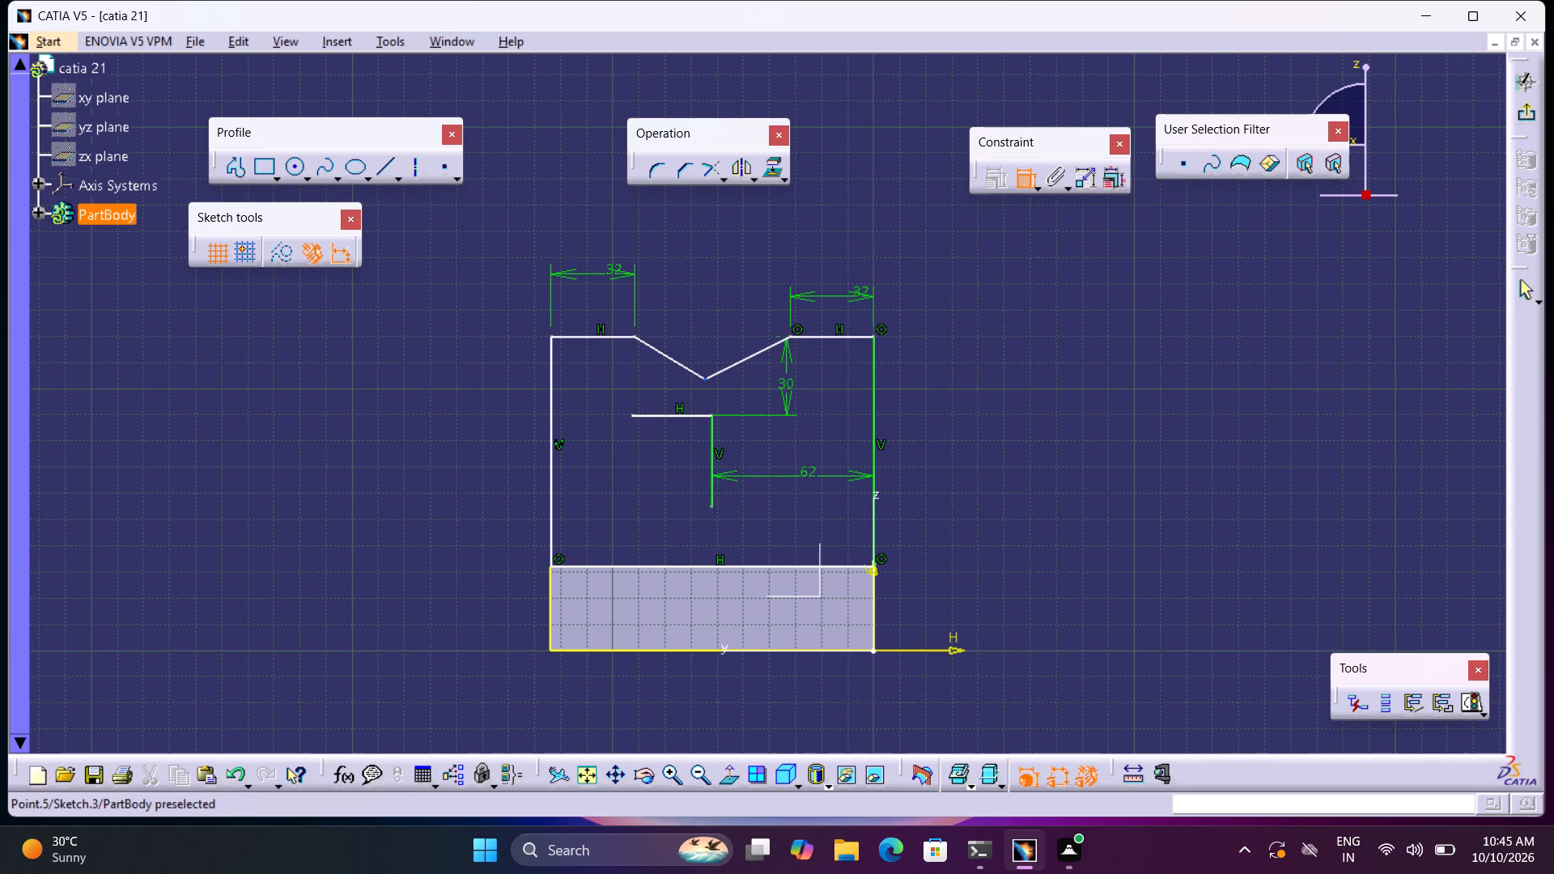
{"action": "left_click", "coordinate": [707, 380]}
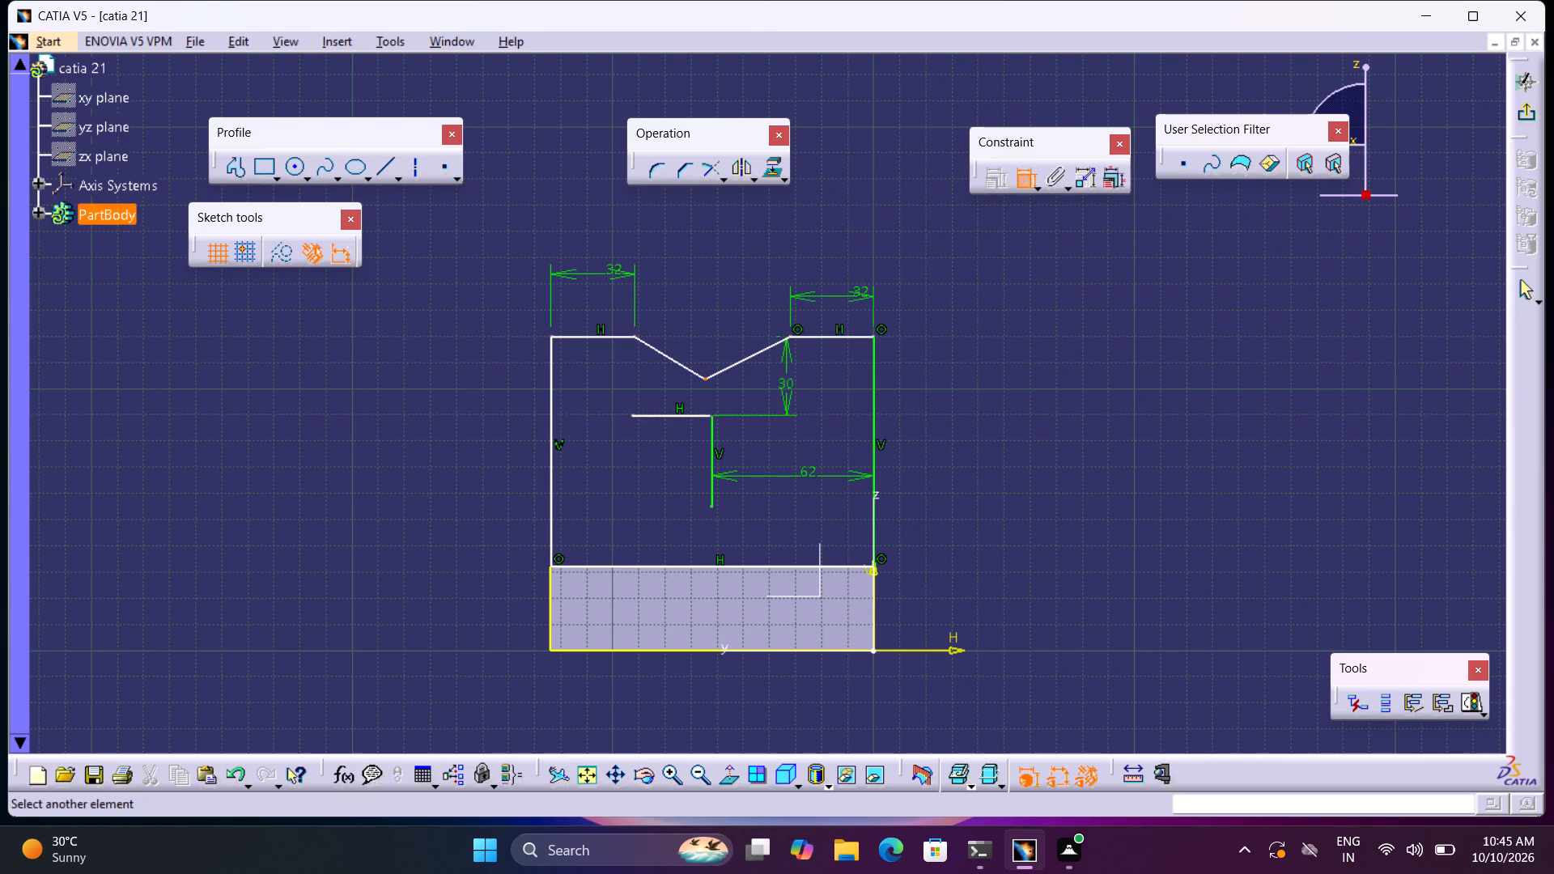
{"action": "left_click", "coordinate": [712, 411]}
{"action": "right_click", "coordinate": [712, 411]}
{"action": "left_click", "coordinate": [809, 662]}
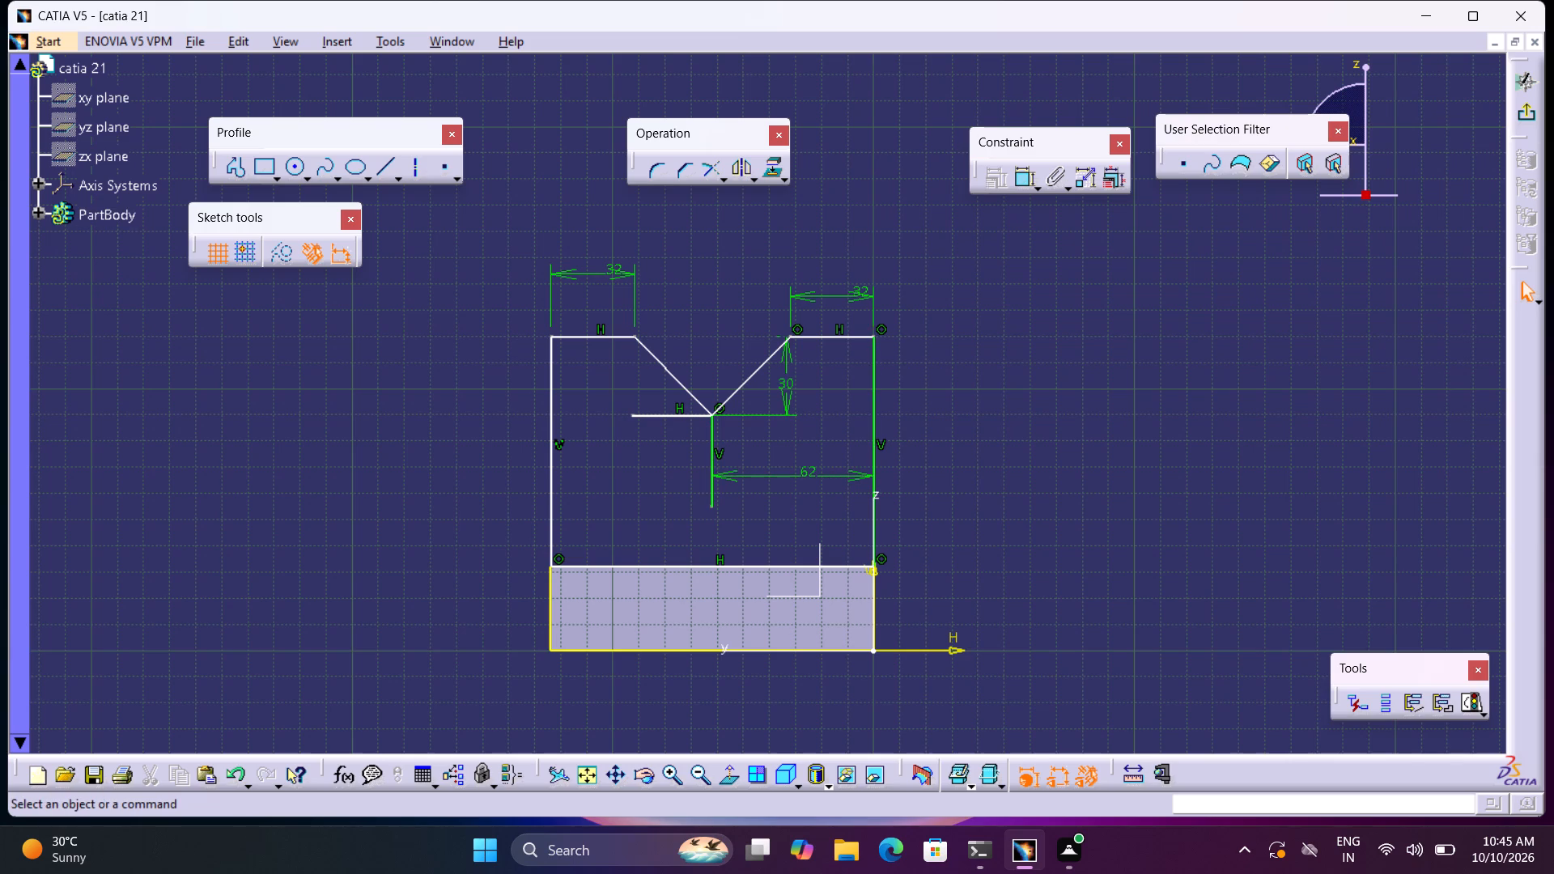
Dimension the notch's opening width between its two upper corners, placing the dimension above the profile.
{"action": "left_click", "coordinate": [1021, 186]}
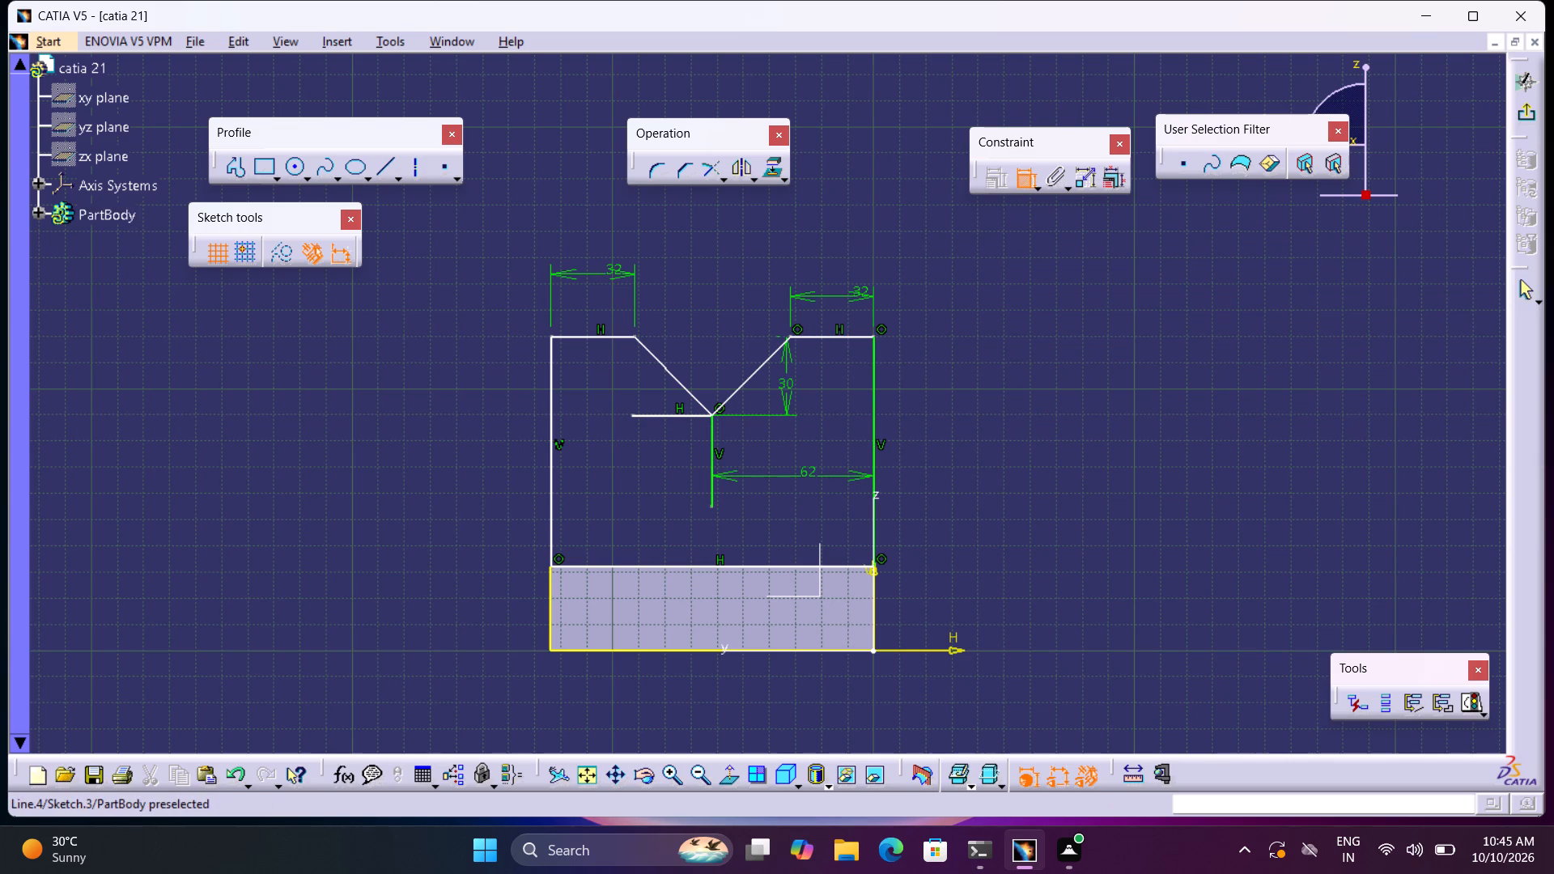
{"action": "left_click", "coordinate": [791, 338]}
{"action": "left_click", "coordinate": [636, 333]}
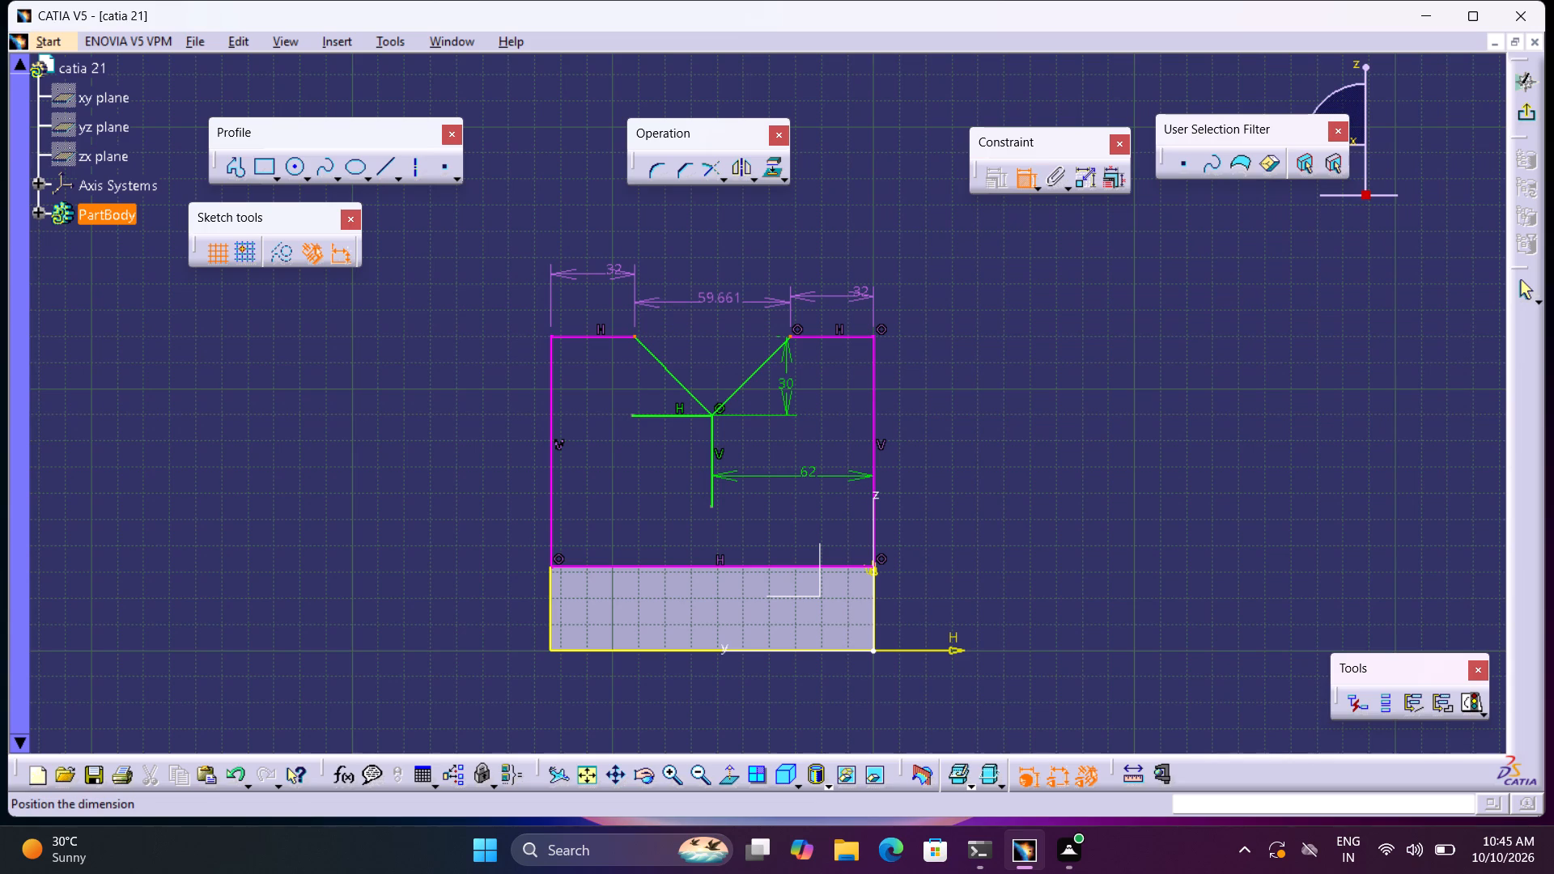
{"action": "left_click", "coordinate": [720, 303]}
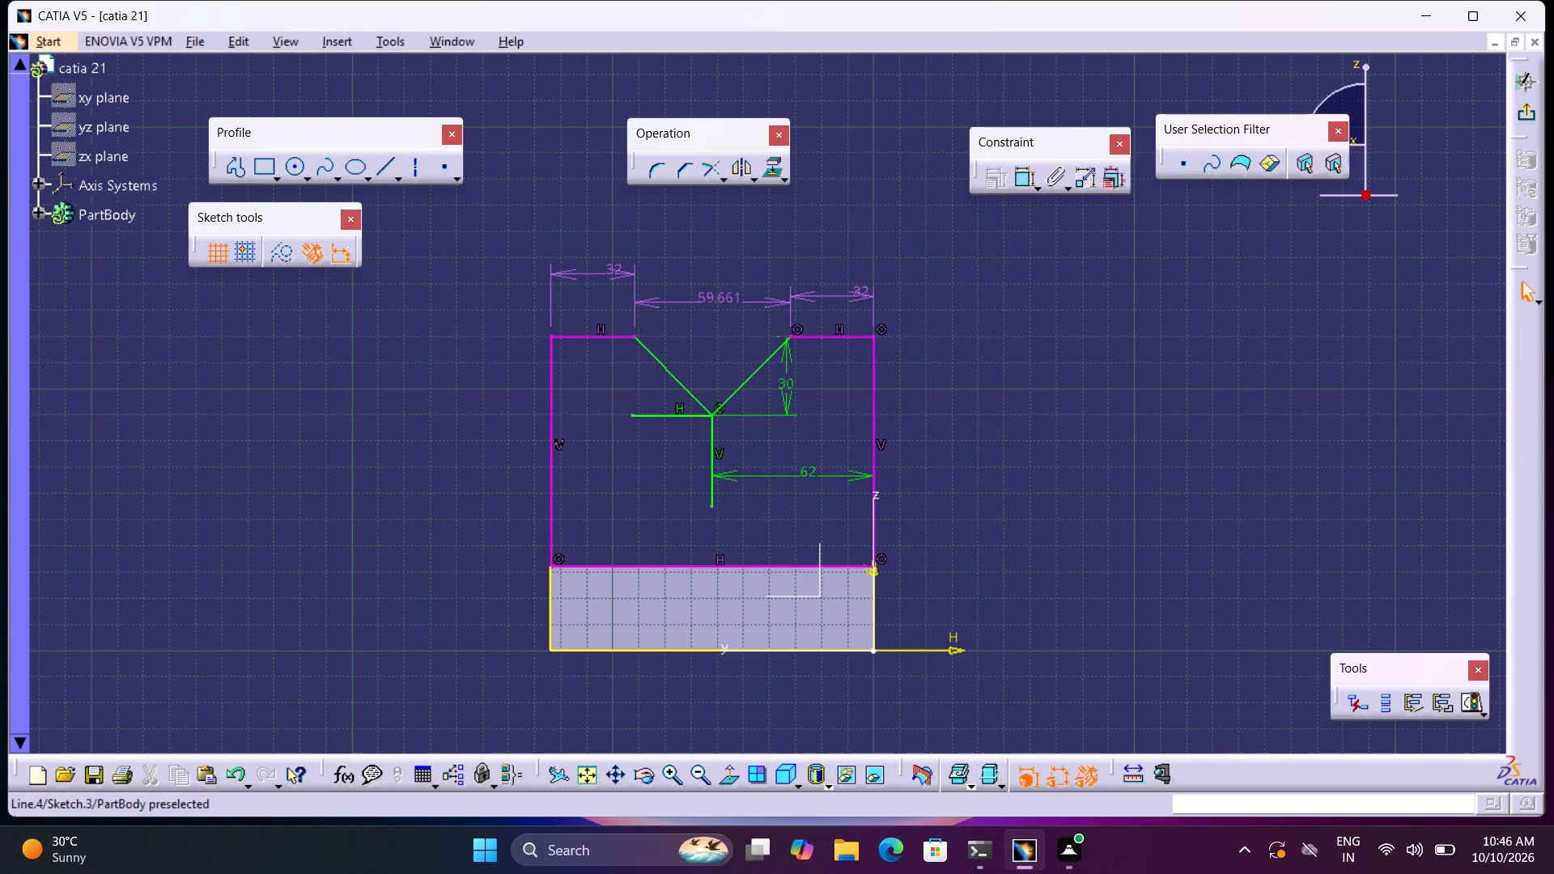
Delete the 30 mm and 62 mm dimensions that locate the helper lines.
{"action": "left_click", "coordinate": [786, 405]}
{"action": "key", "text": "Delete"}
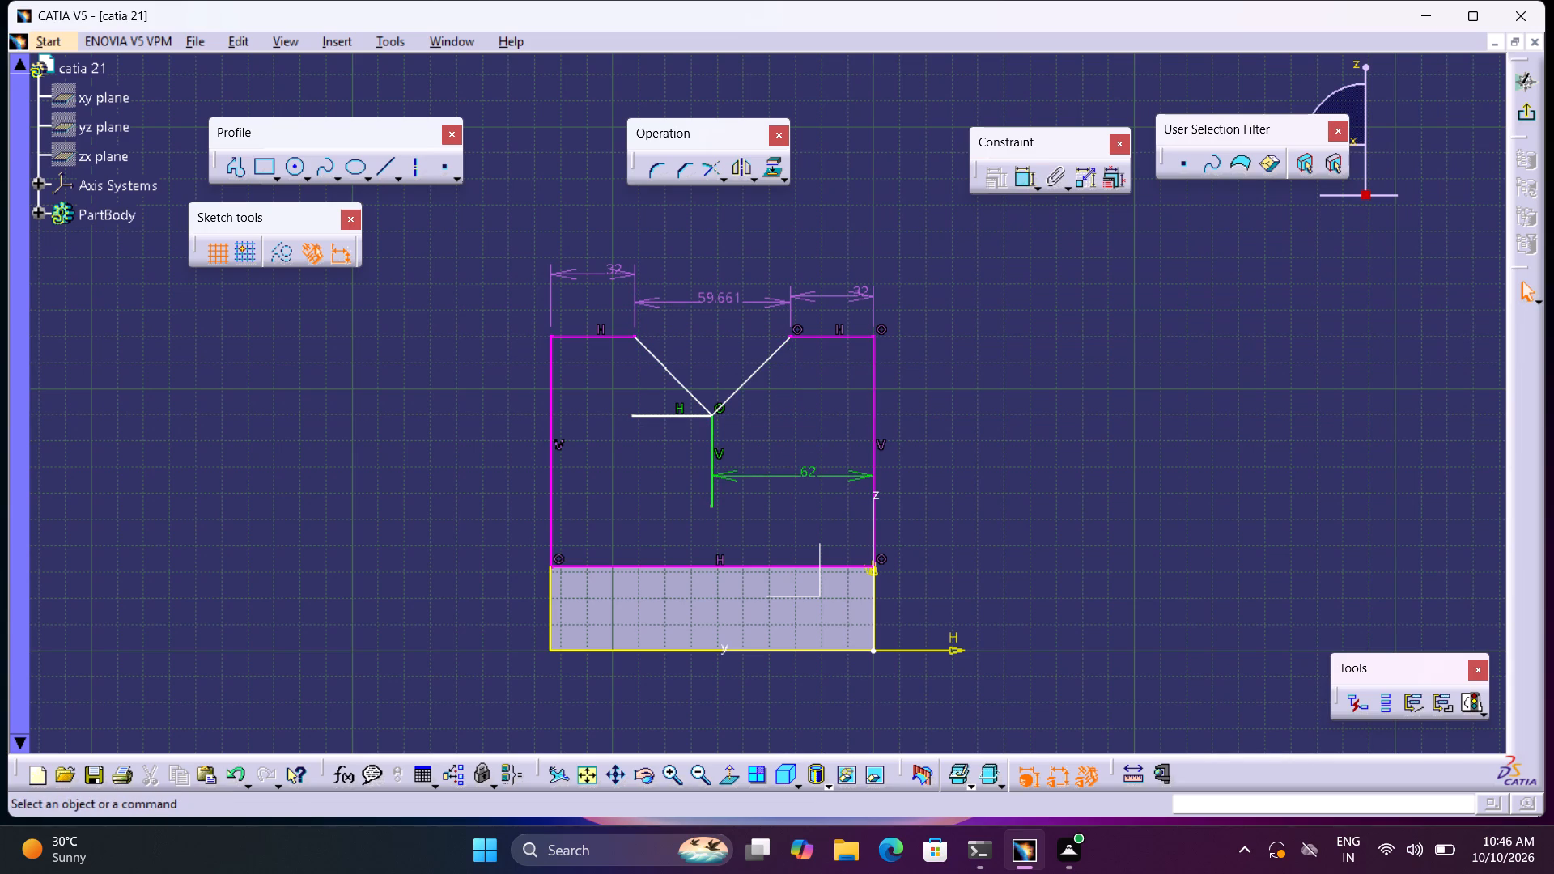
{"action": "left_click", "coordinate": [800, 473]}
{"action": "key", "text": "Delete"}
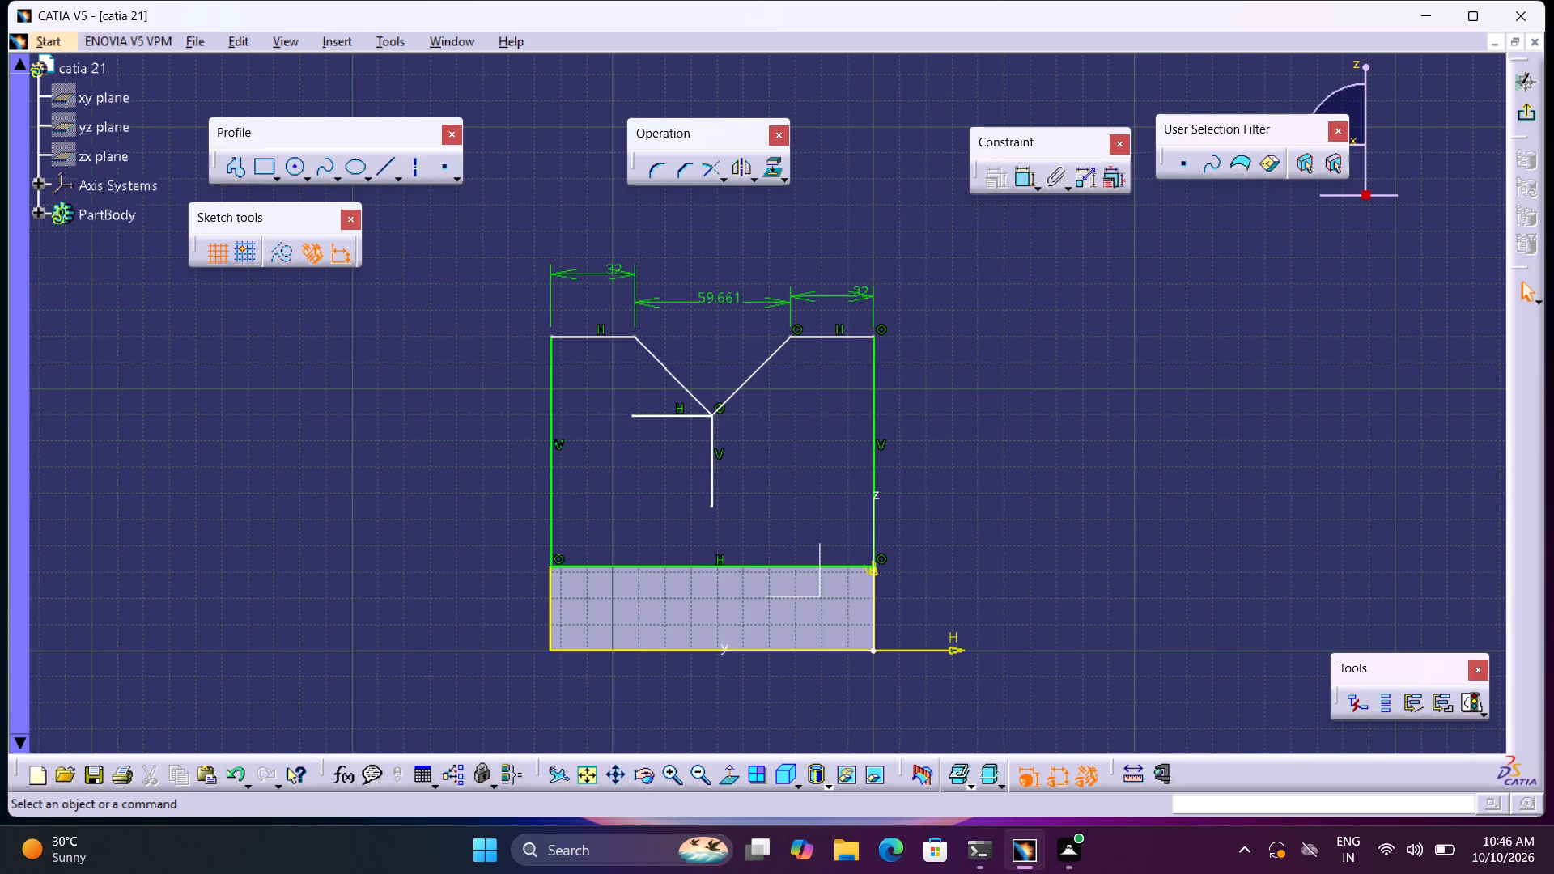
Delete the horizontal helper line running from the notch's apex.
{"action": "left_click", "coordinate": [684, 413]}
{"action": "key", "text": "Delete"}
Set the notch's opening width between its two upper corners to 60 mm.
{"action": "left_click", "coordinate": [711, 458]}
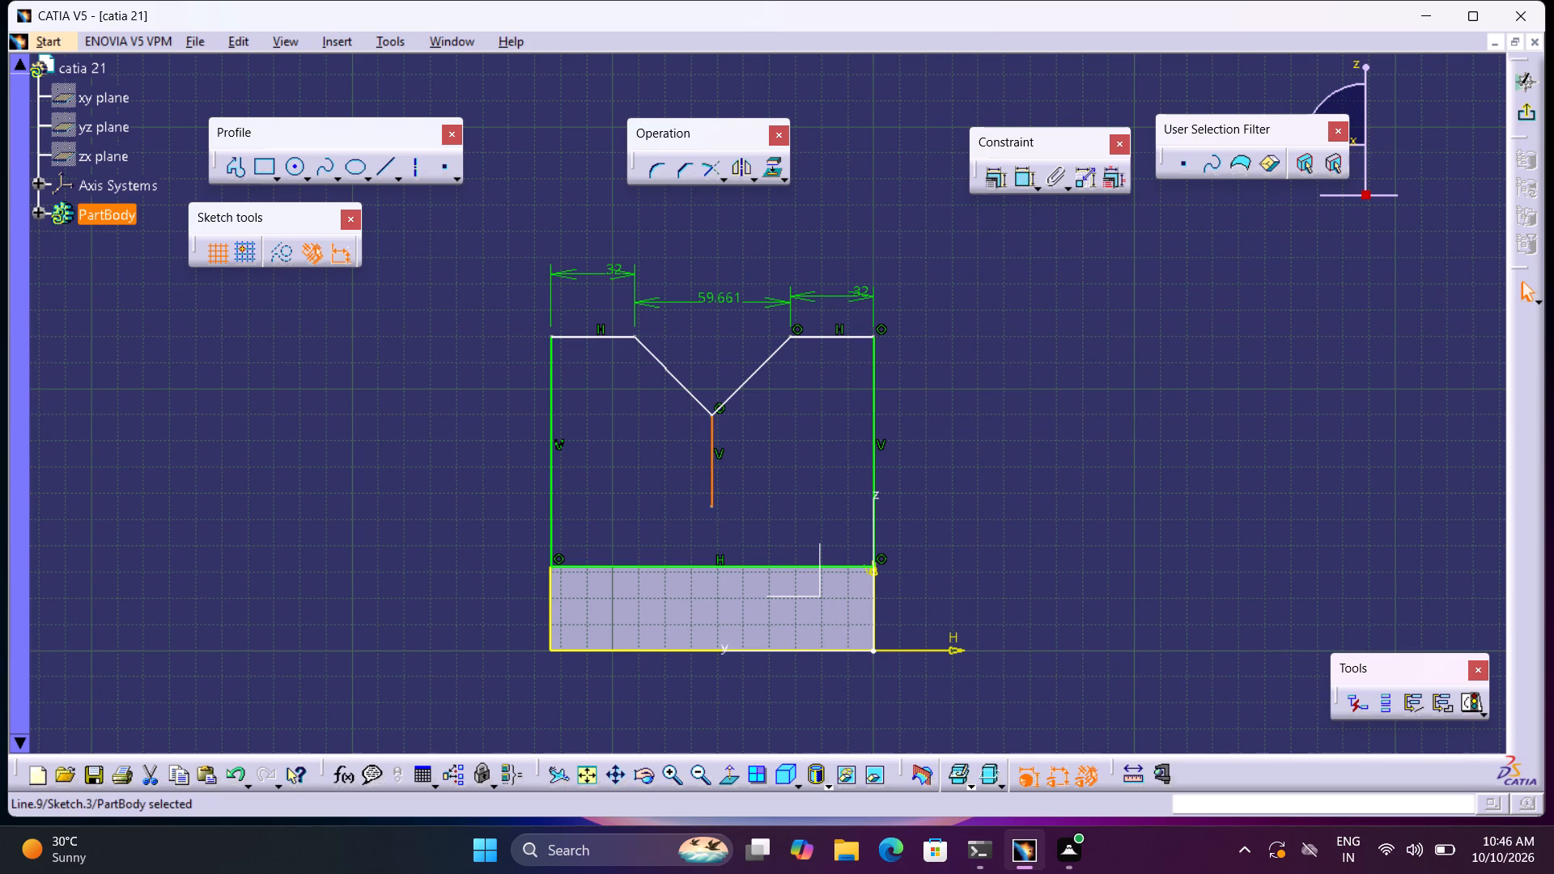
{"action": "left_click", "coordinate": [717, 330]}
{"action": "double_click", "coordinate": [718, 293]}
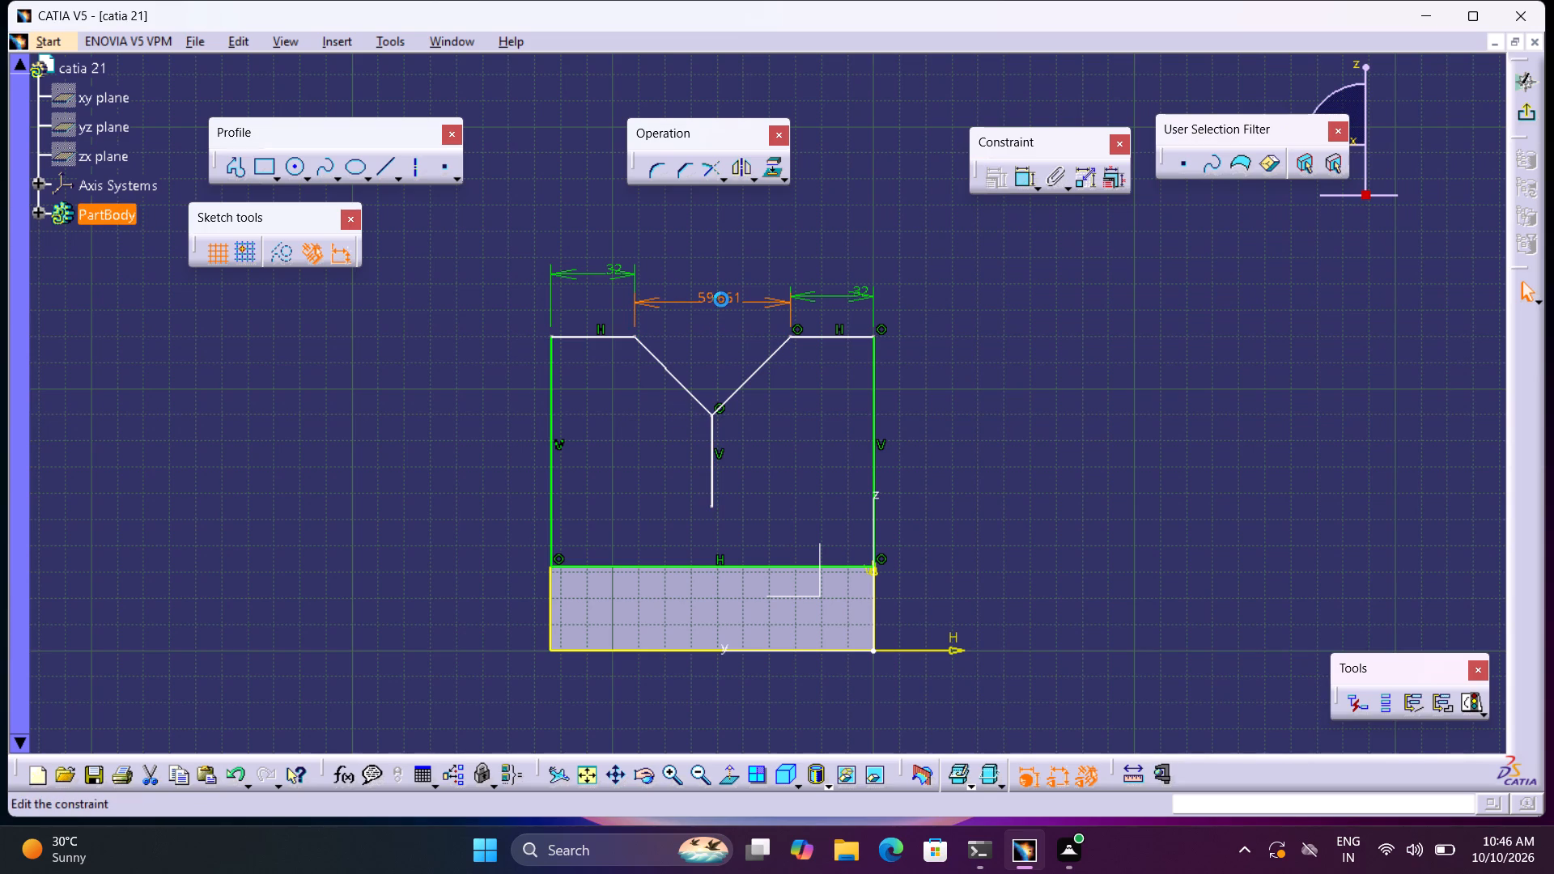
{"action": "key", "text": "6"}
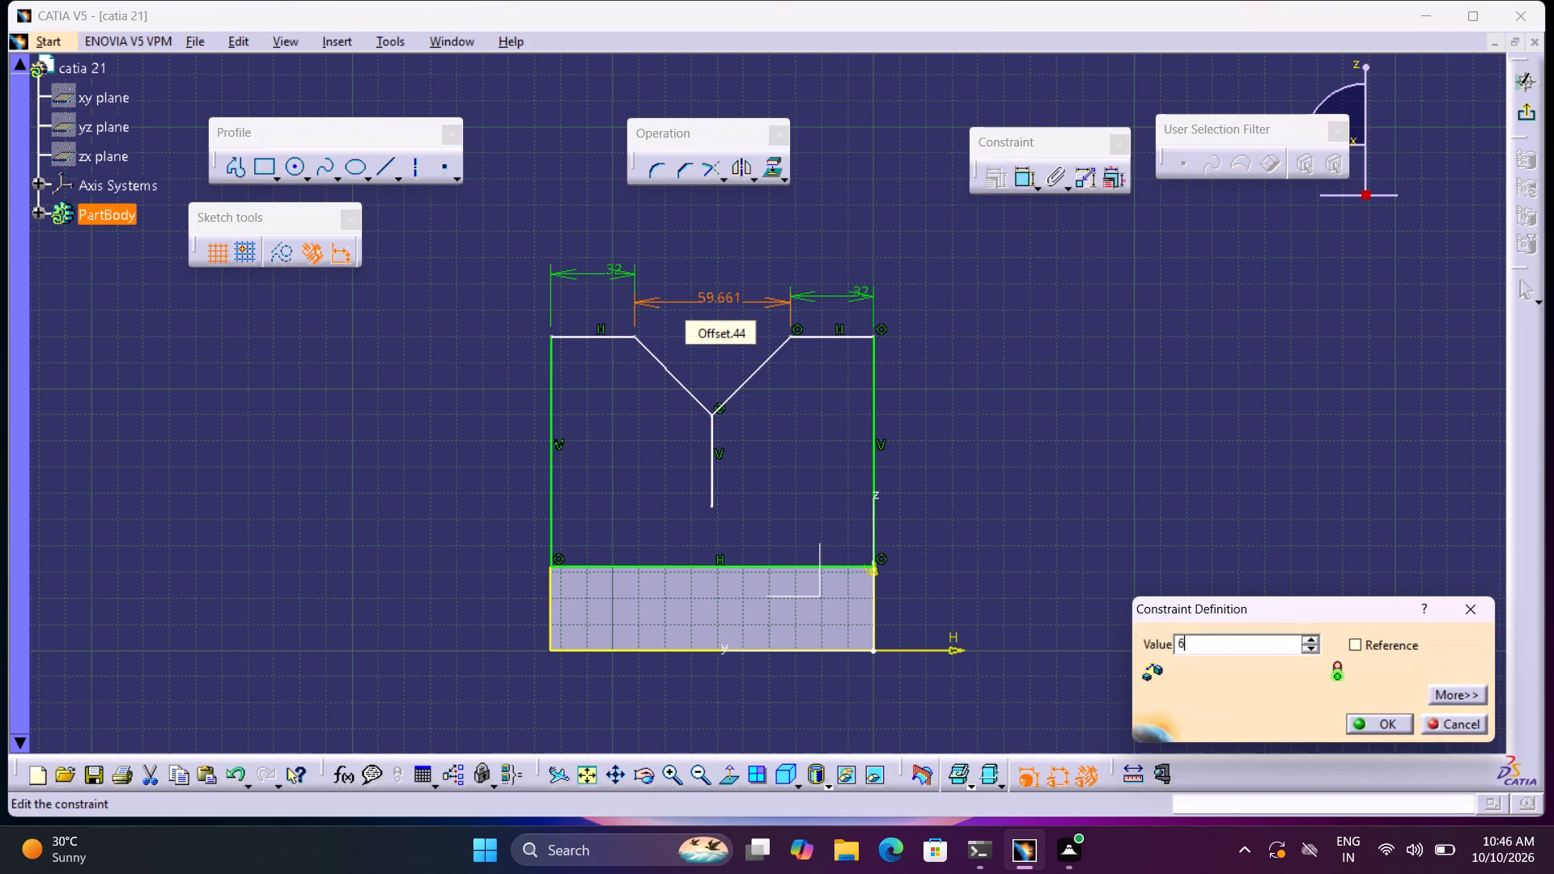
{"action": "key", "text": "o"}
{"action": "key", "text": "BackSpace"}
{"action": "key", "text": "0"}
{"action": "key", "text": "Return"}
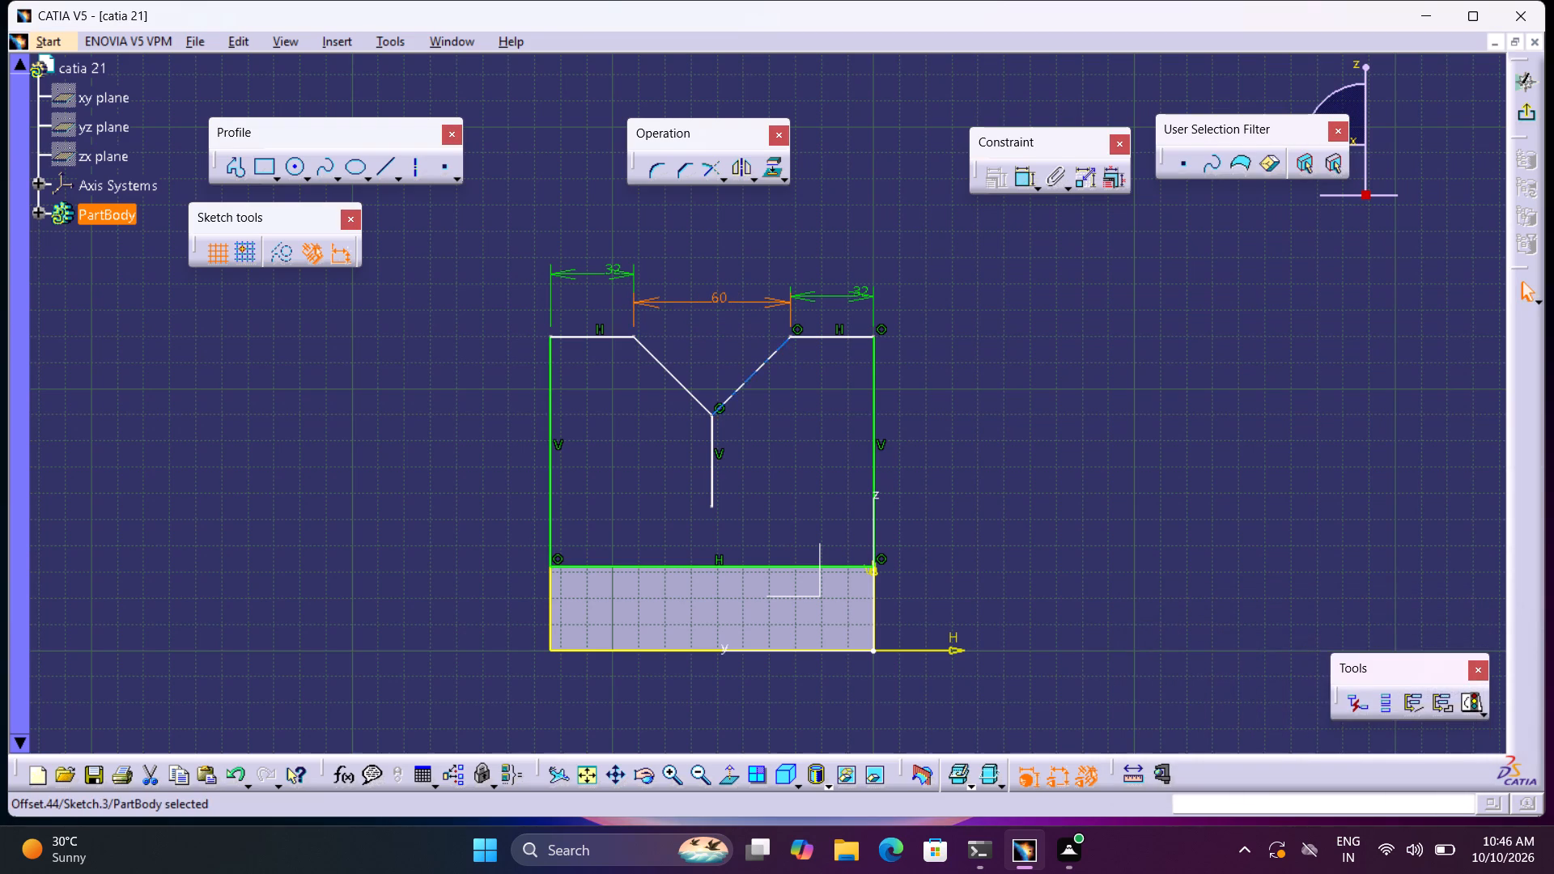
Delete the vertical helper line below the notch's apex.
{"action": "left_click", "coordinate": [707, 445]}
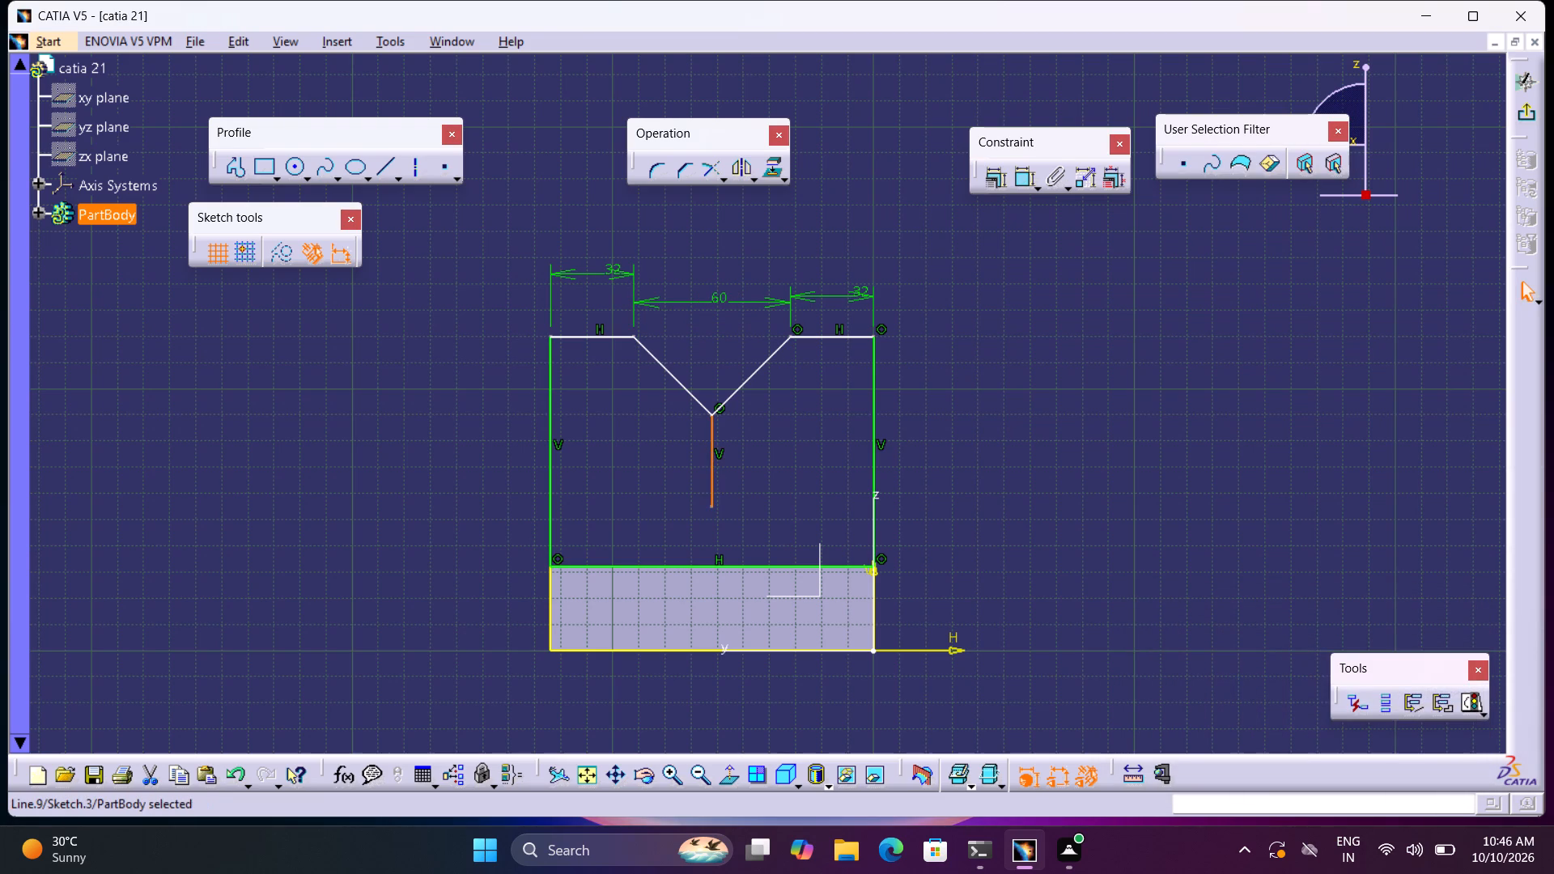
{"action": "key", "text": "Delete"}
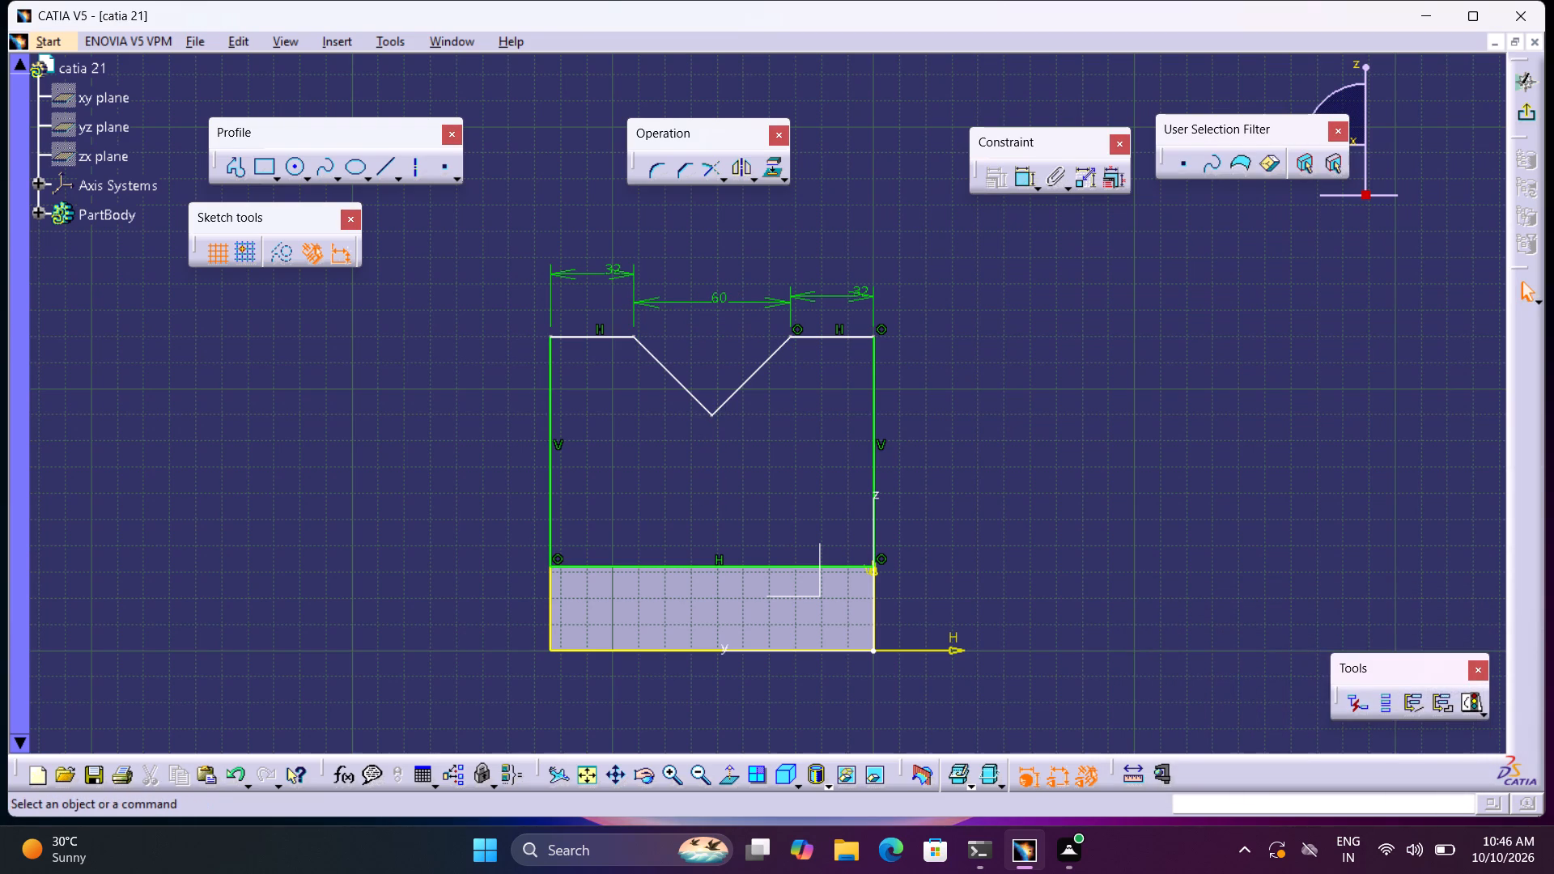
Delete the yellow projected outline of the pad face below the notched profile.
{"action": "double_click", "coordinate": [1070, 422]}
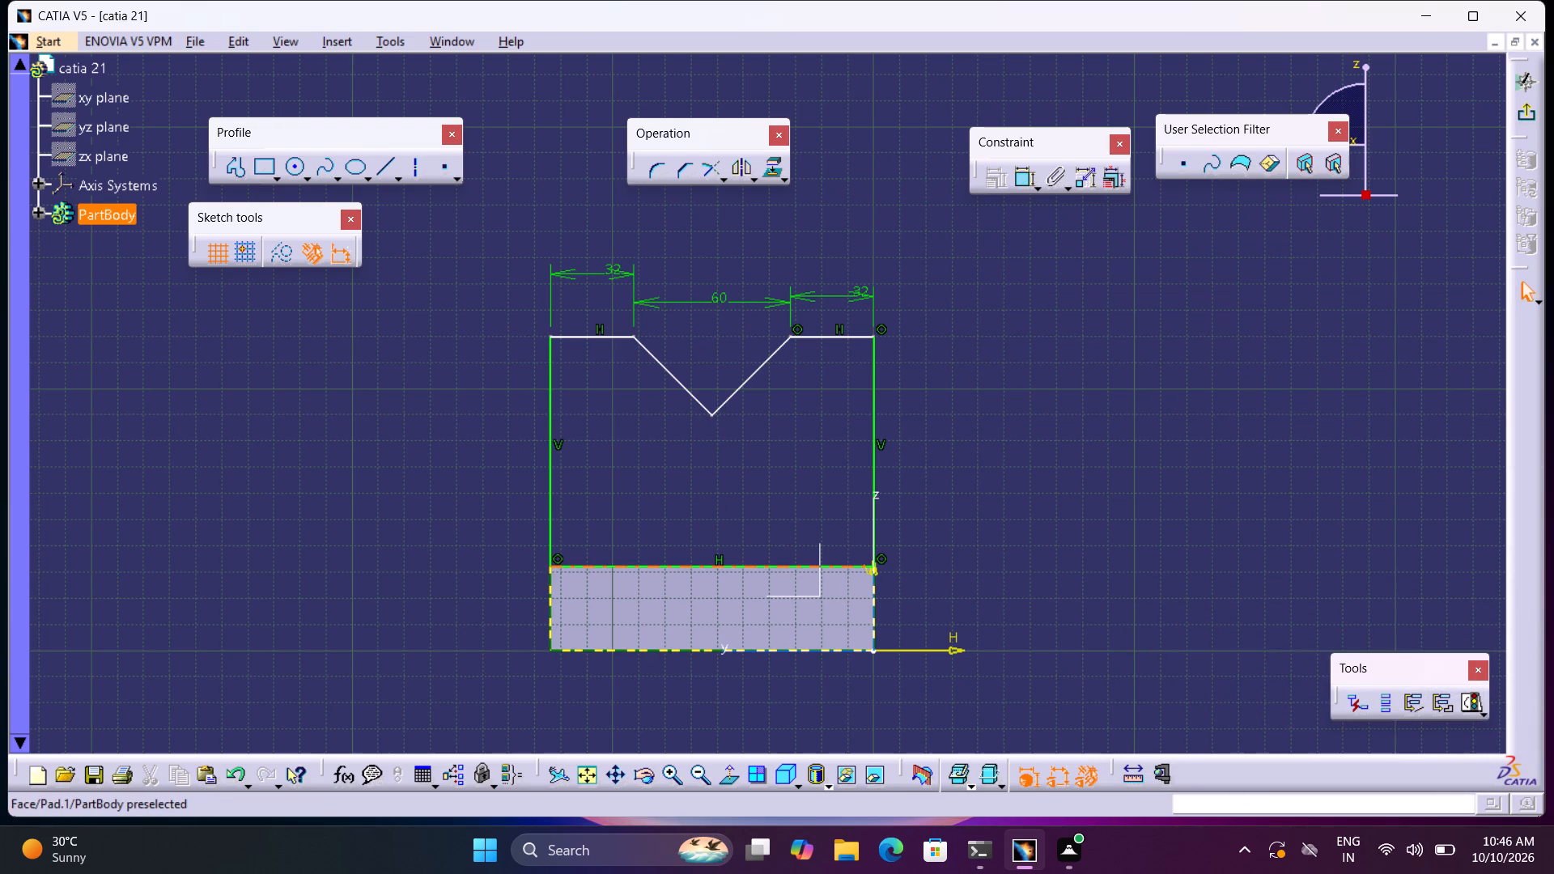
{"action": "left_click", "coordinate": [828, 633]}
{"action": "key", "text": "Delete"}
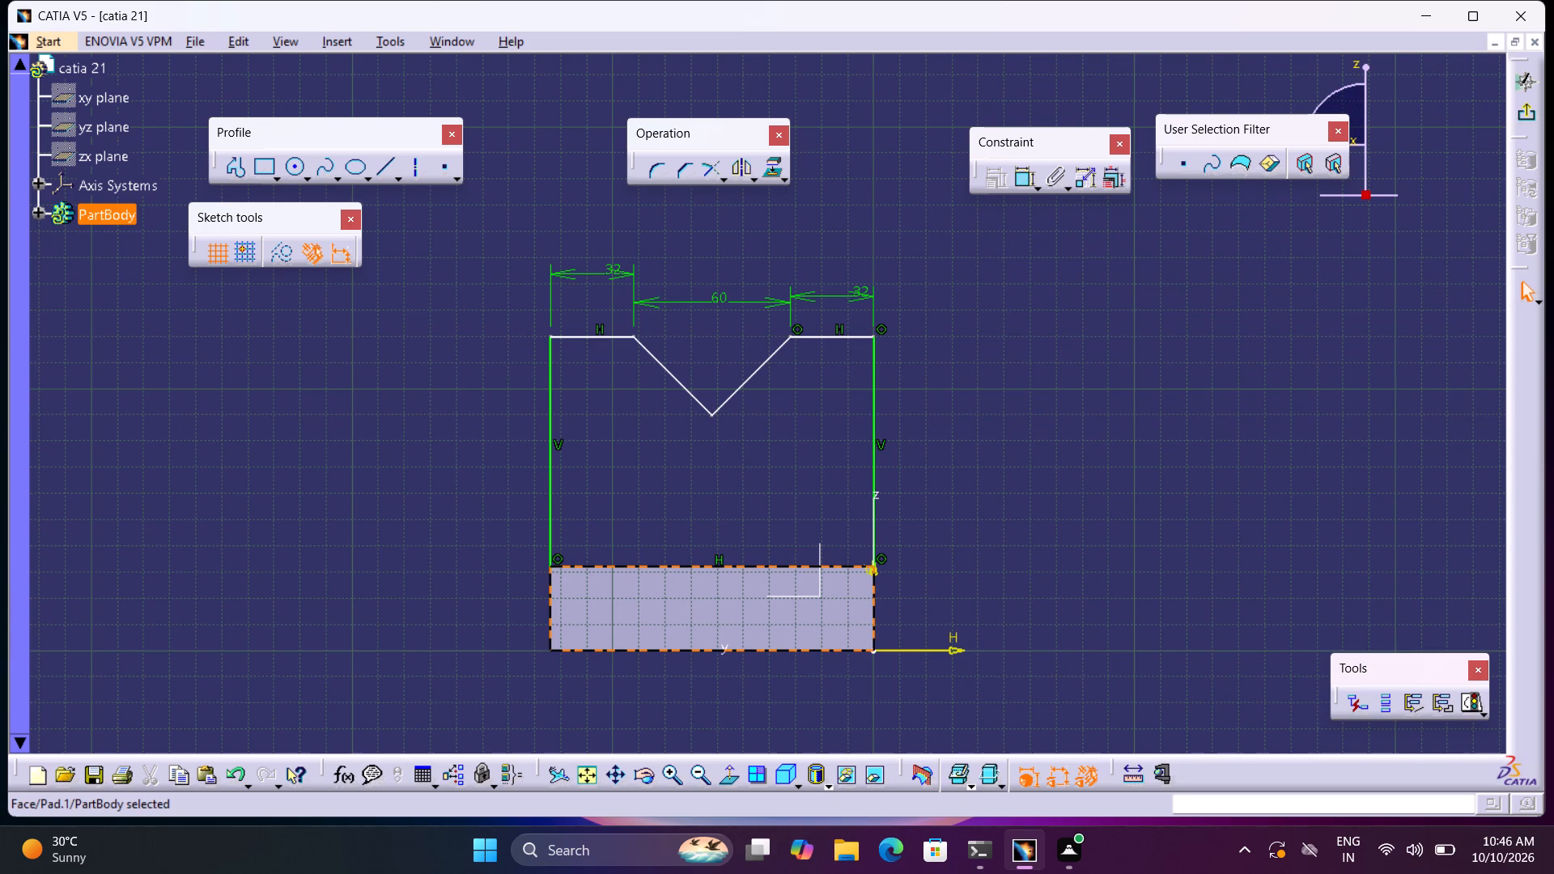
{"action": "key", "text": "Delete"}
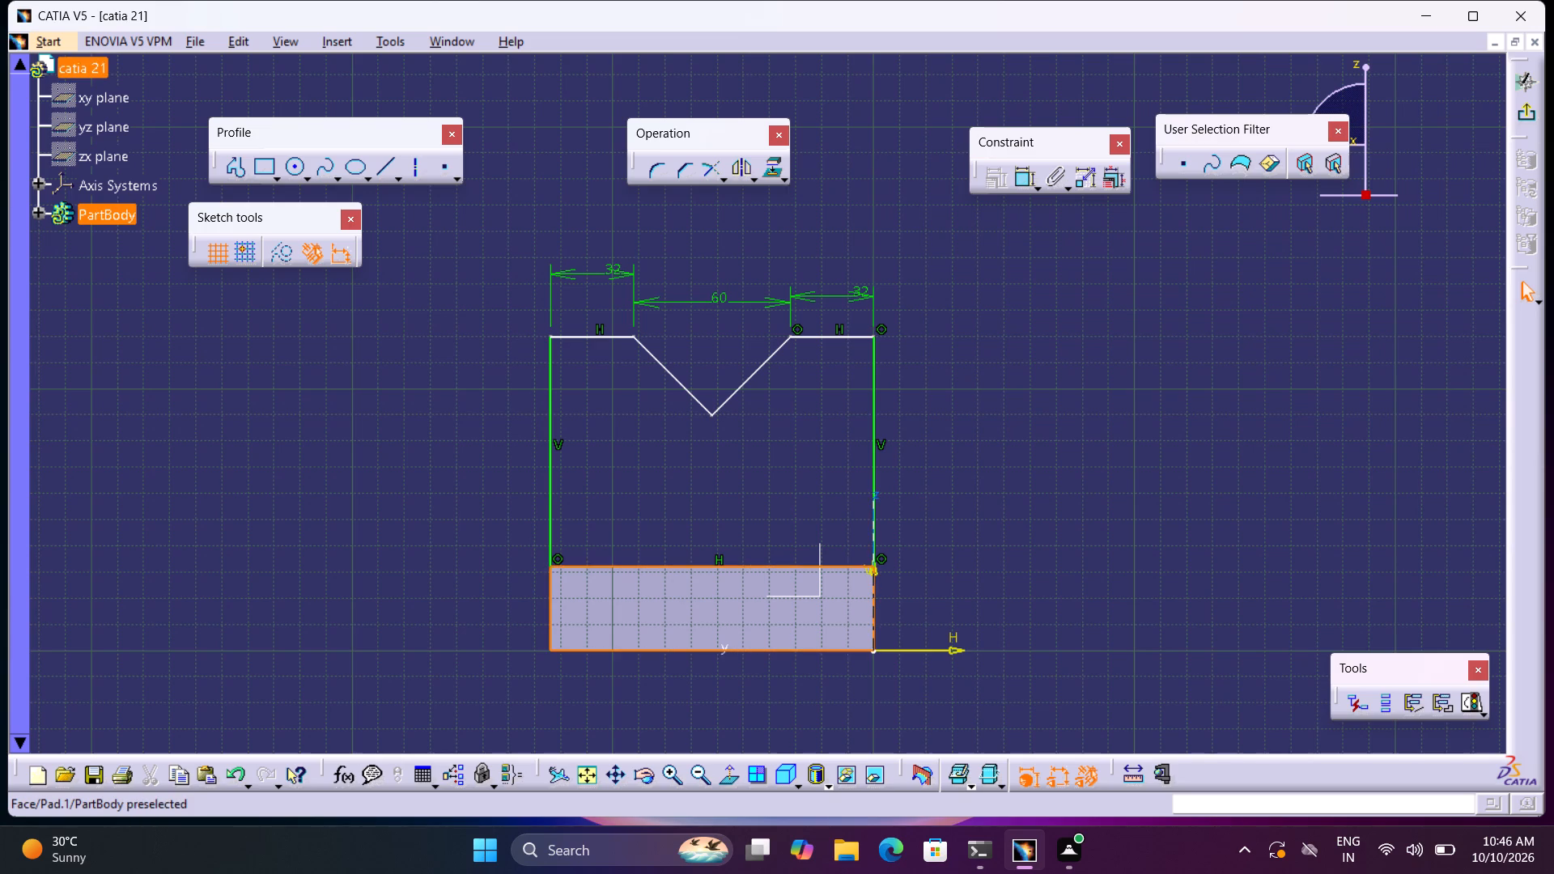
{"action": "left_click", "coordinate": [873, 613]}
{"action": "key", "text": "Delete"}
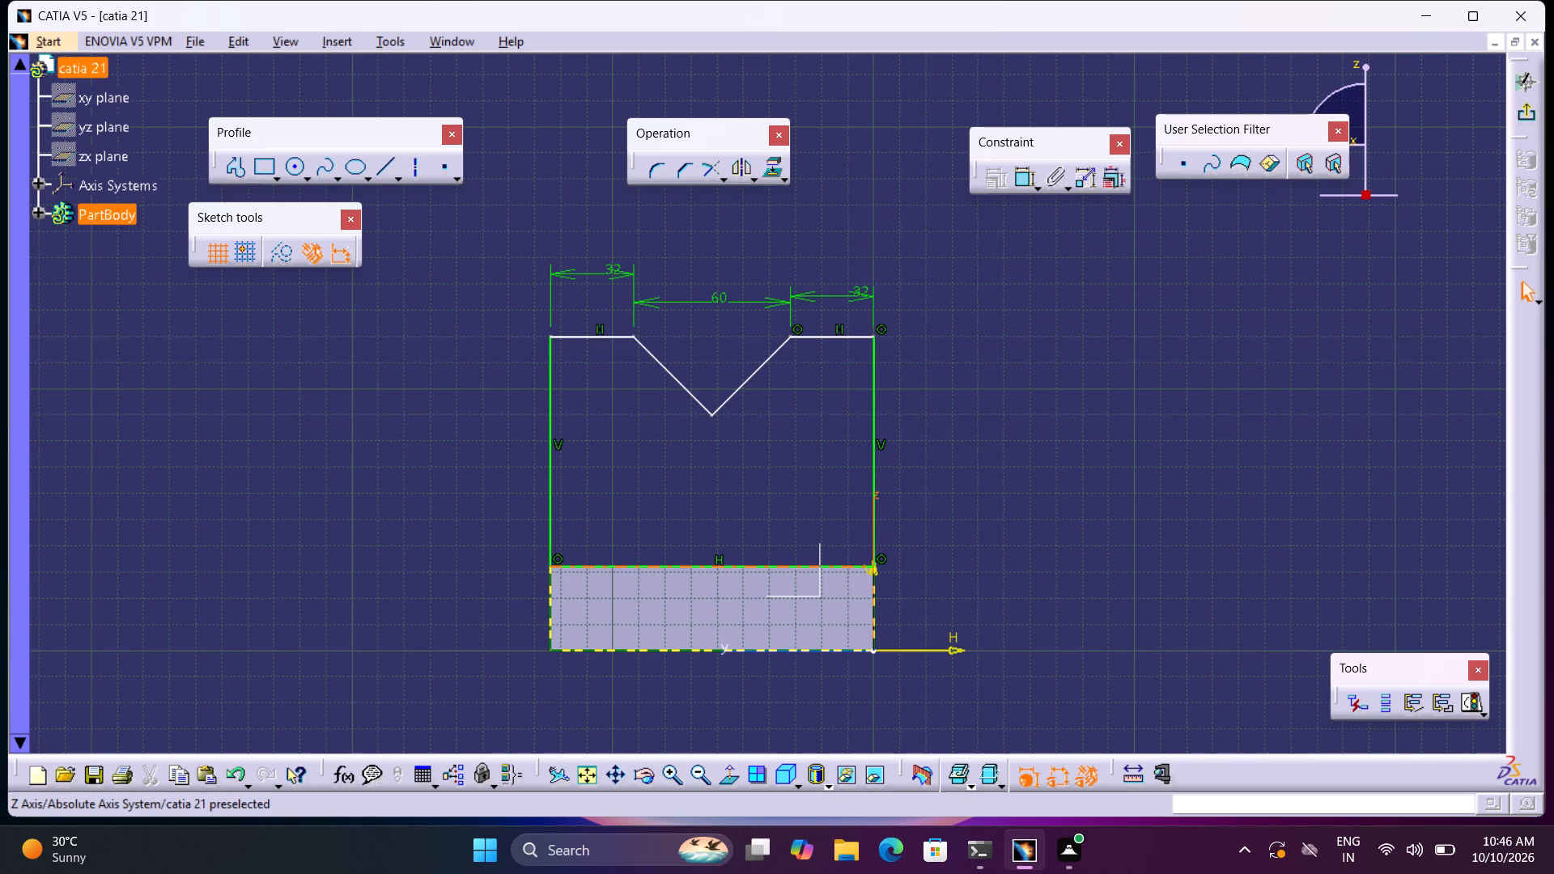
{"action": "left_click", "coordinate": [702, 650]}
{"action": "key", "text": "Delete"}
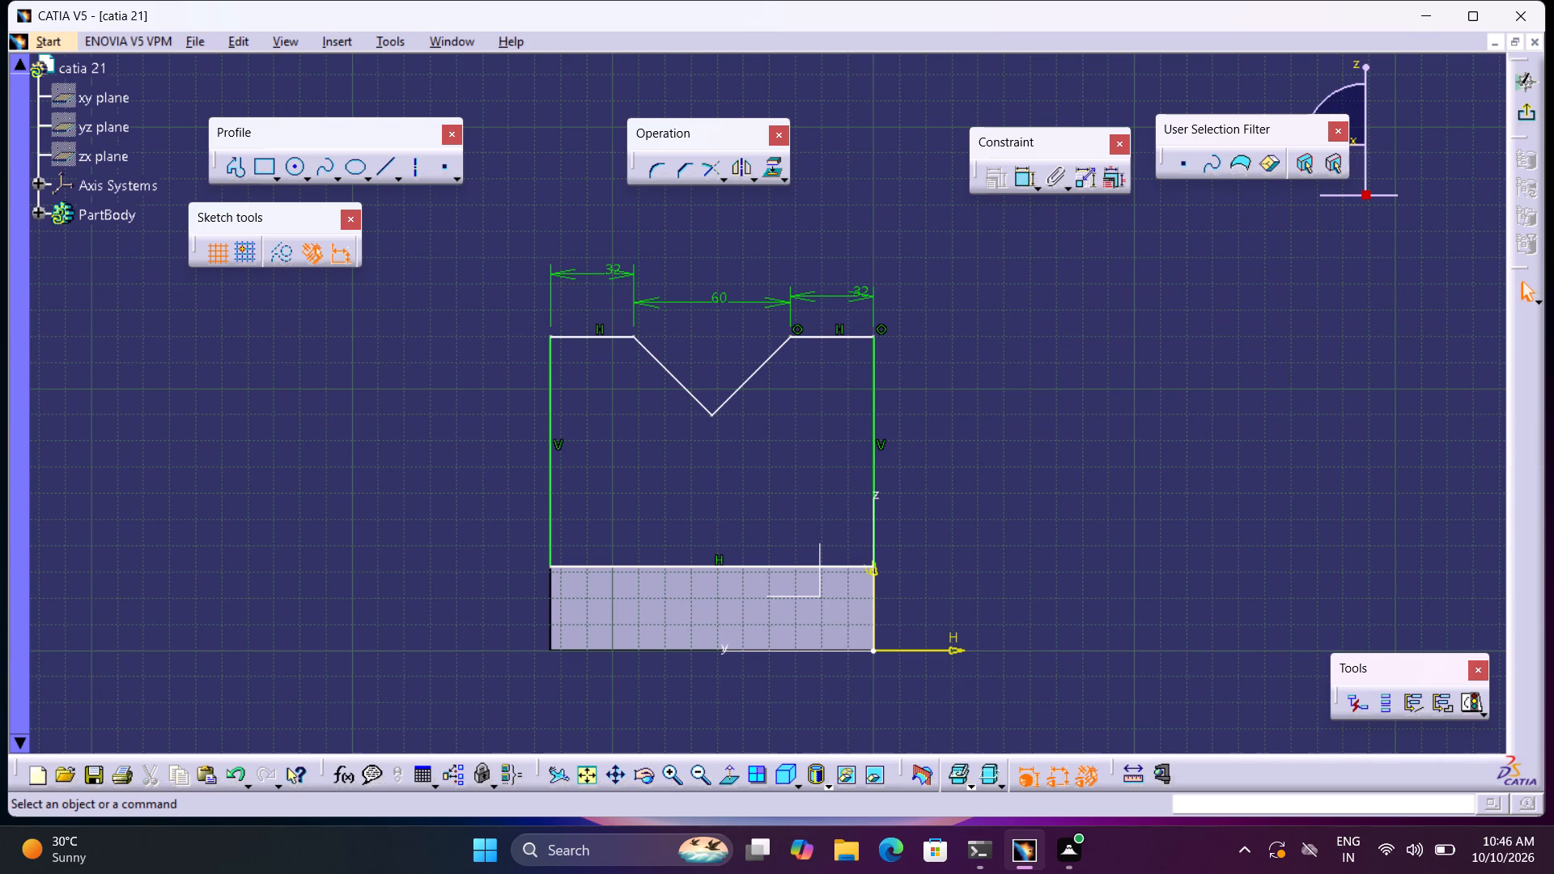
Dimension the length of the notched profile's right vertical edge, placing the dimension outside the profile.
{"action": "left_click", "coordinate": [1028, 172]}
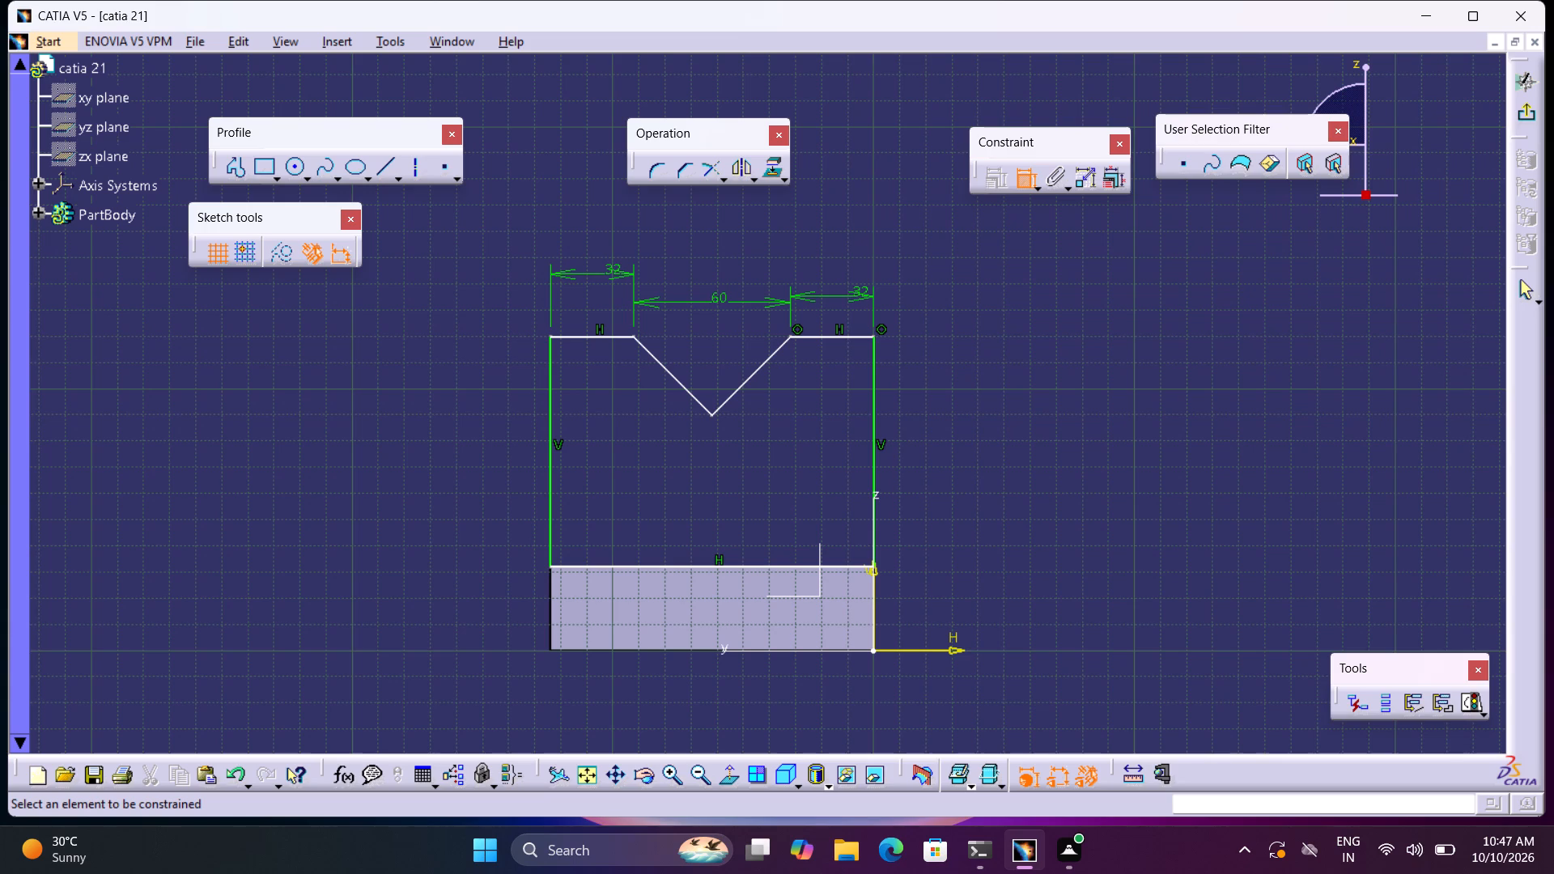
{"action": "middle_click_drag", "start_coordinate": [1025, 283], "coordinate": [1058, 300]}
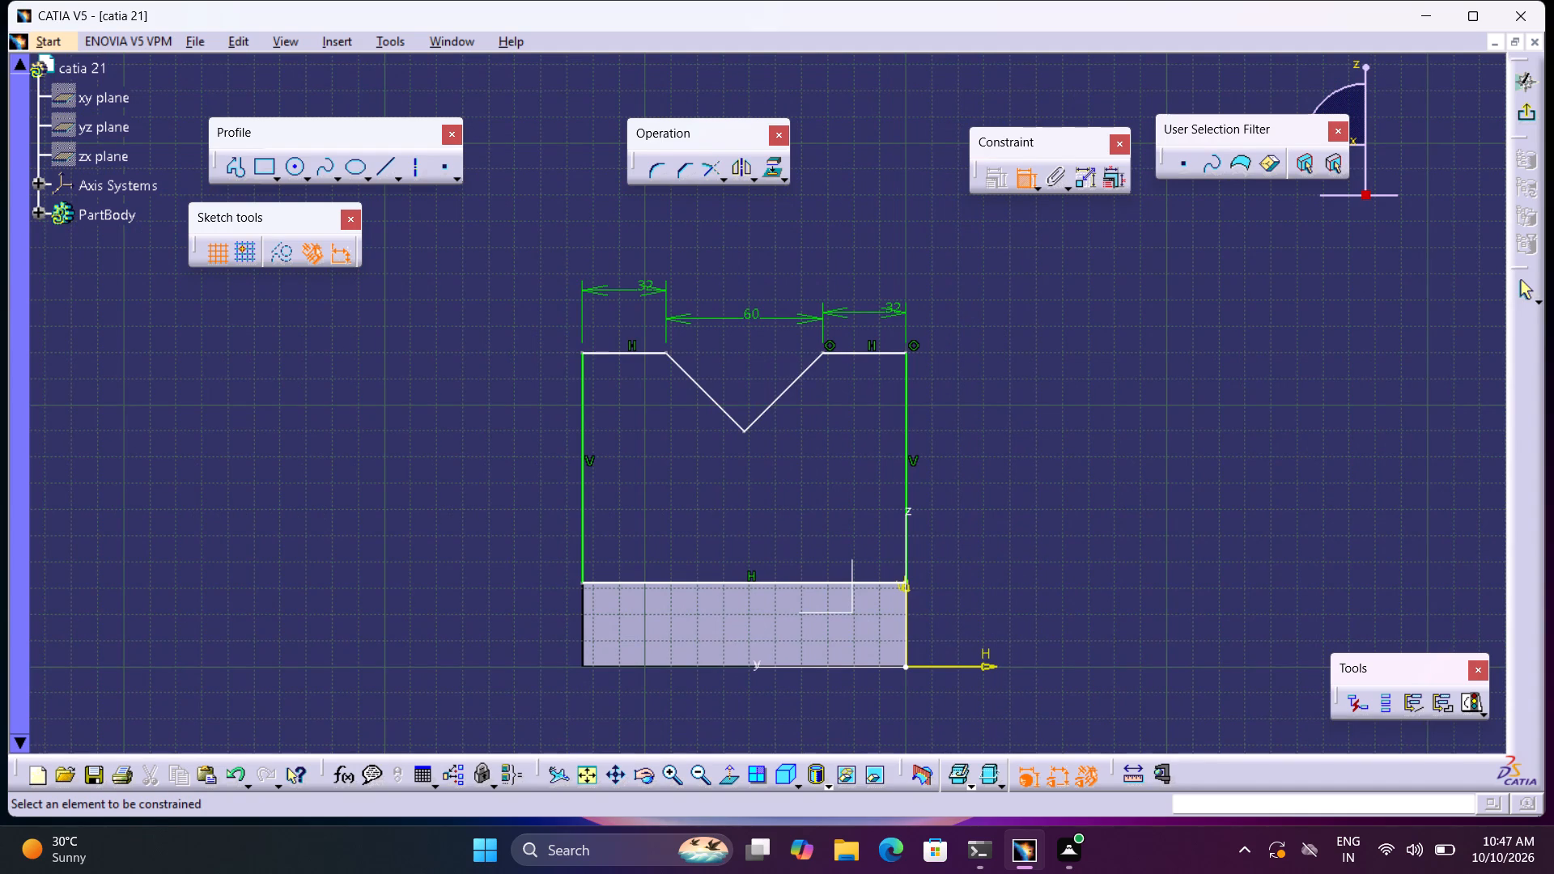
{"action": "middle_click_drag", "start_coordinate": [720, 343], "coordinate": [911, 286]}
{"action": "scroll", "coordinate": [911, 285], "scroll_direction": "up", "scroll_amount": 1}
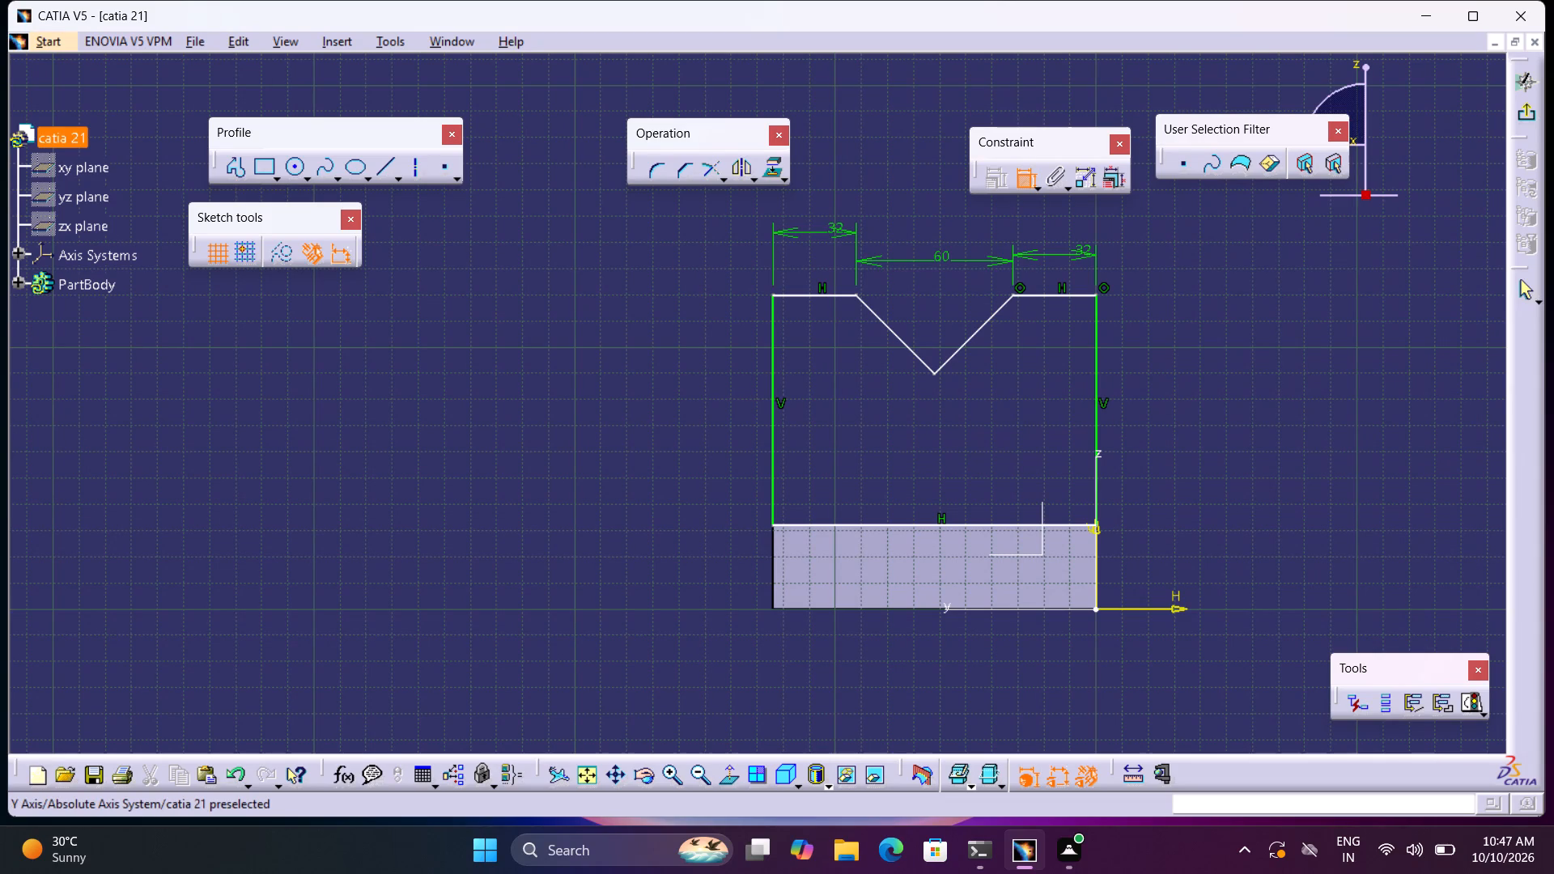
{"action": "middle_click_drag", "start_coordinate": [1280, 415], "coordinate": [1263, 448]}
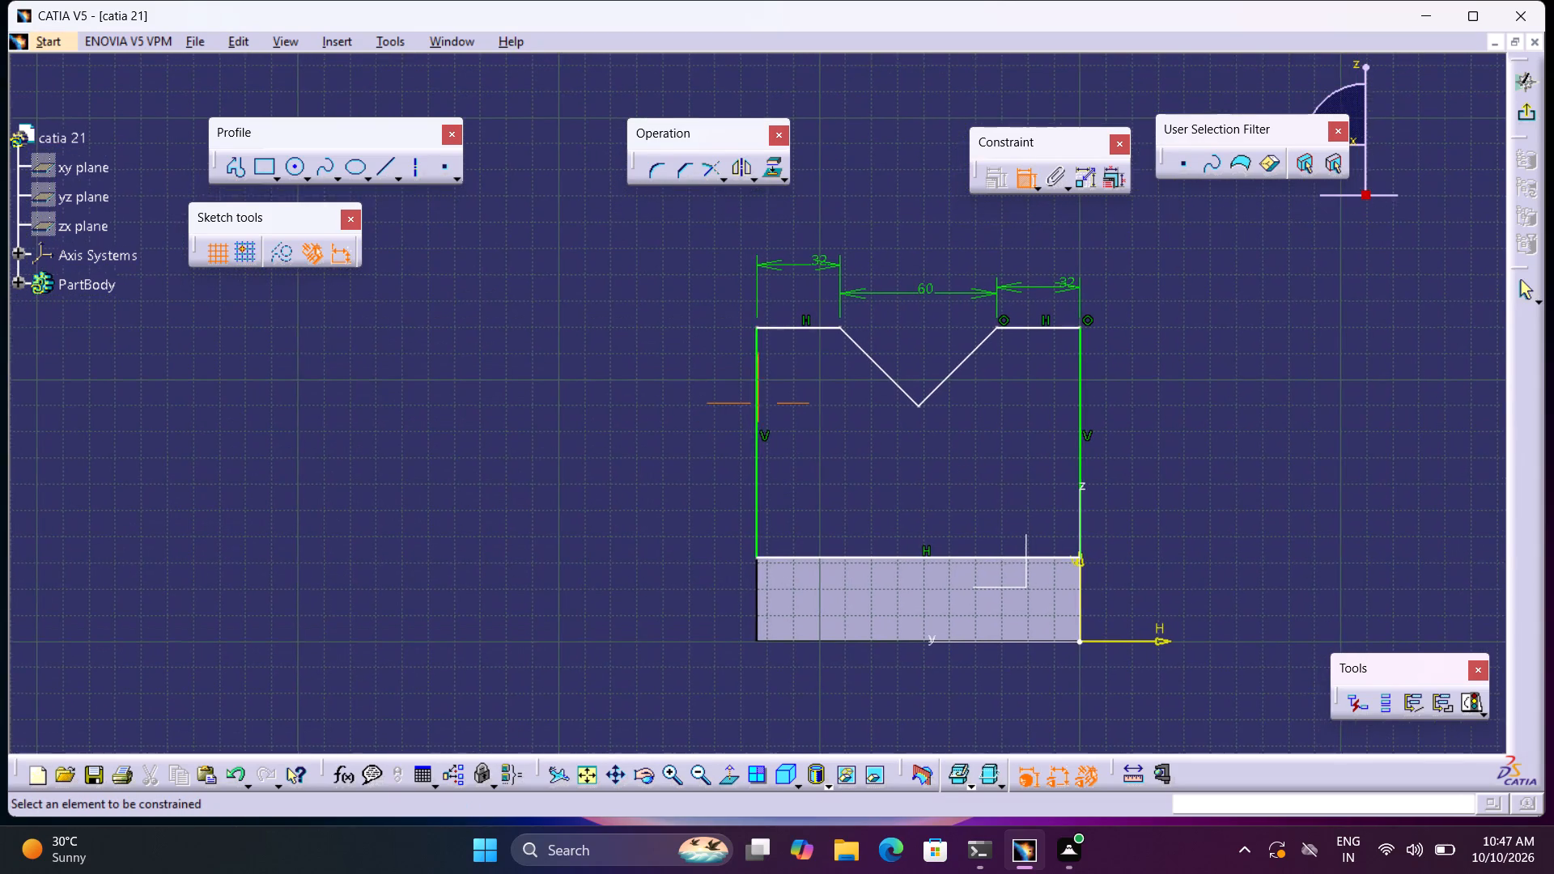
{"action": "middle_click_drag", "start_coordinate": [1263, 448], "coordinate": [1199, 459]}
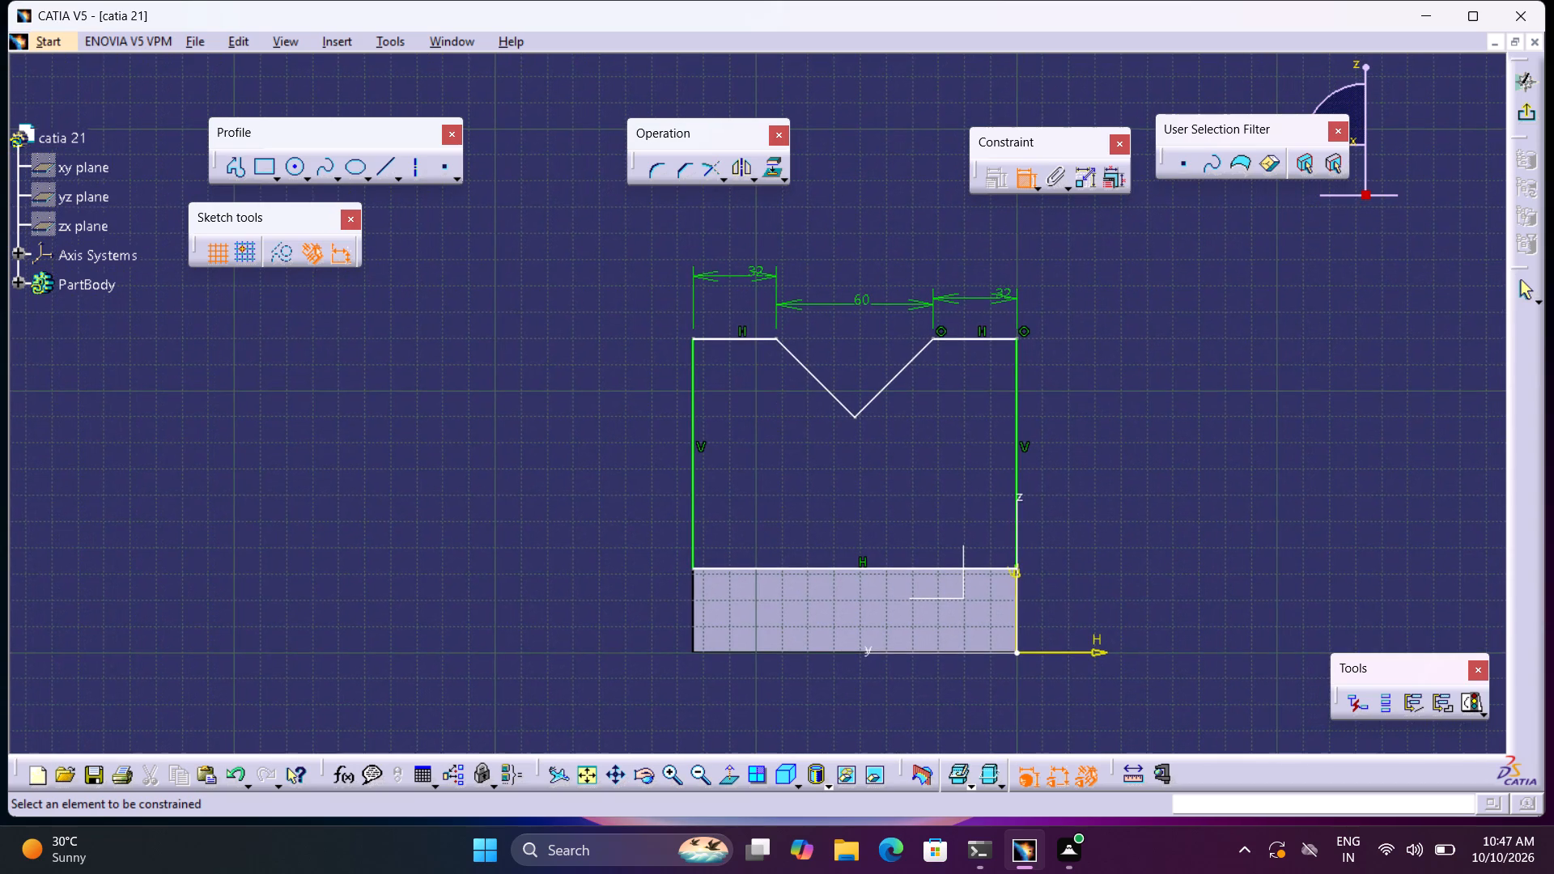
{"action": "middle_click_drag", "start_coordinate": [1196, 459], "coordinate": [1121, 472]}
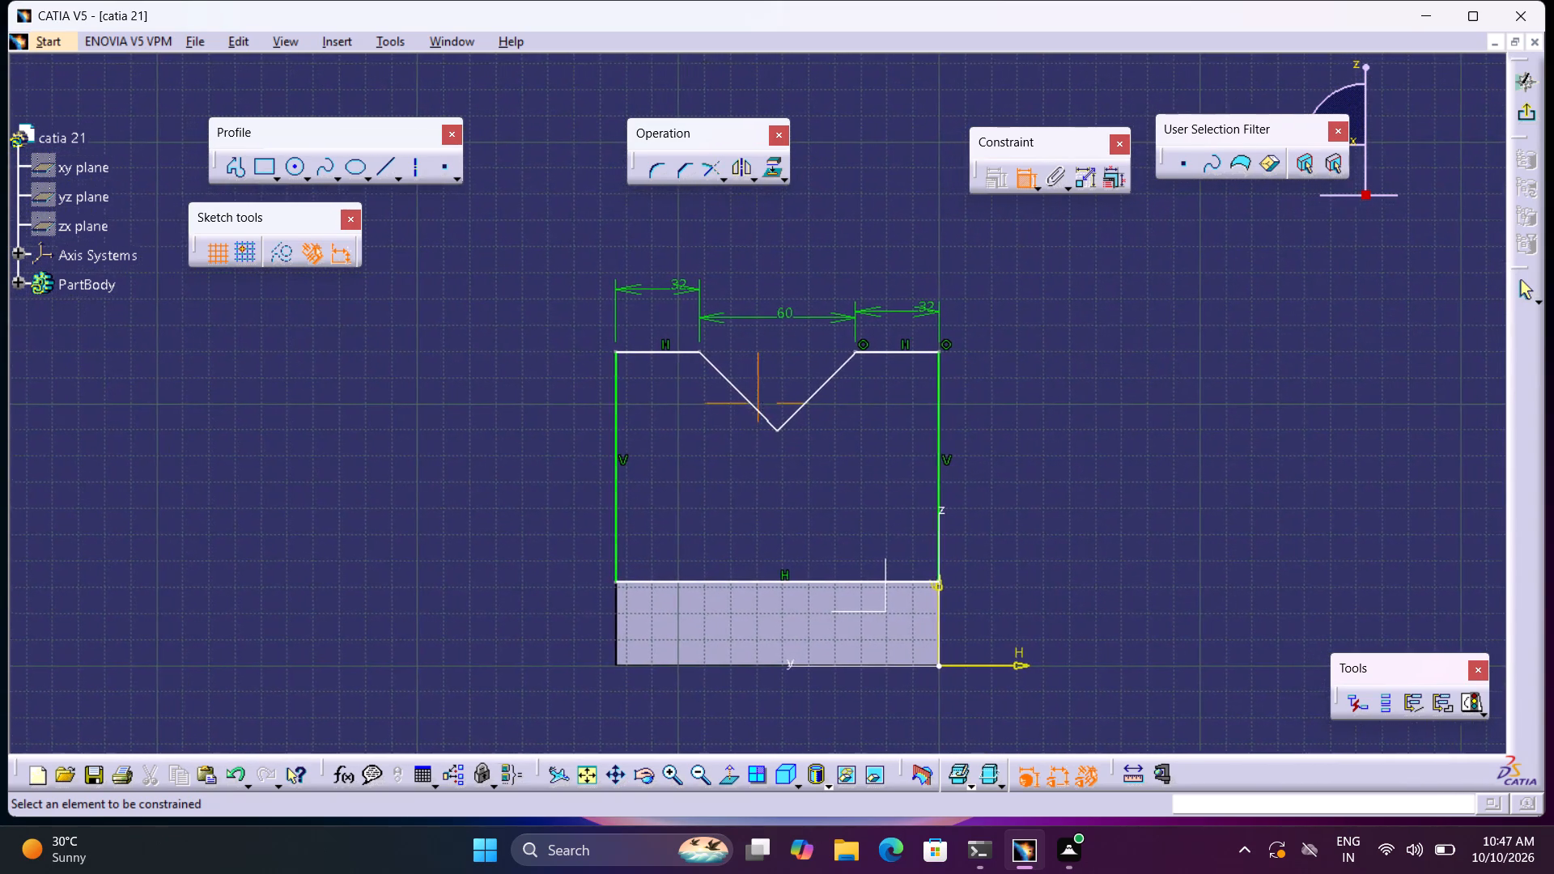
{"action": "middle_click_drag", "start_coordinate": [1121, 472], "coordinate": [1103, 464]}
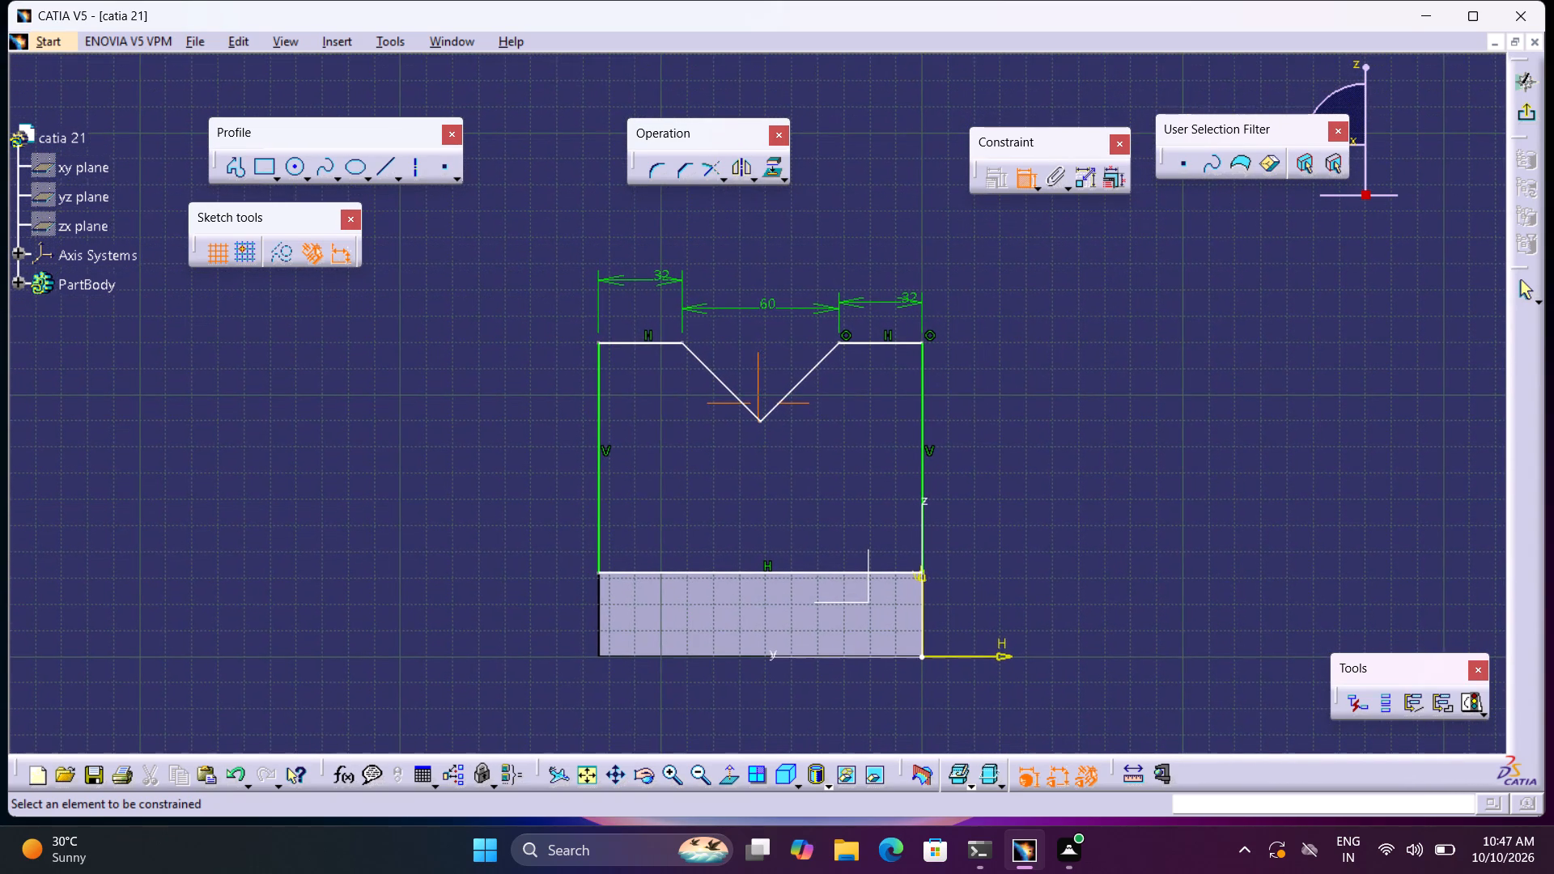
{"action": "middle_click_drag", "start_coordinate": [1103, 464], "coordinate": [1102, 460]}
{"action": "middle_click", "coordinate": [1102, 462]}
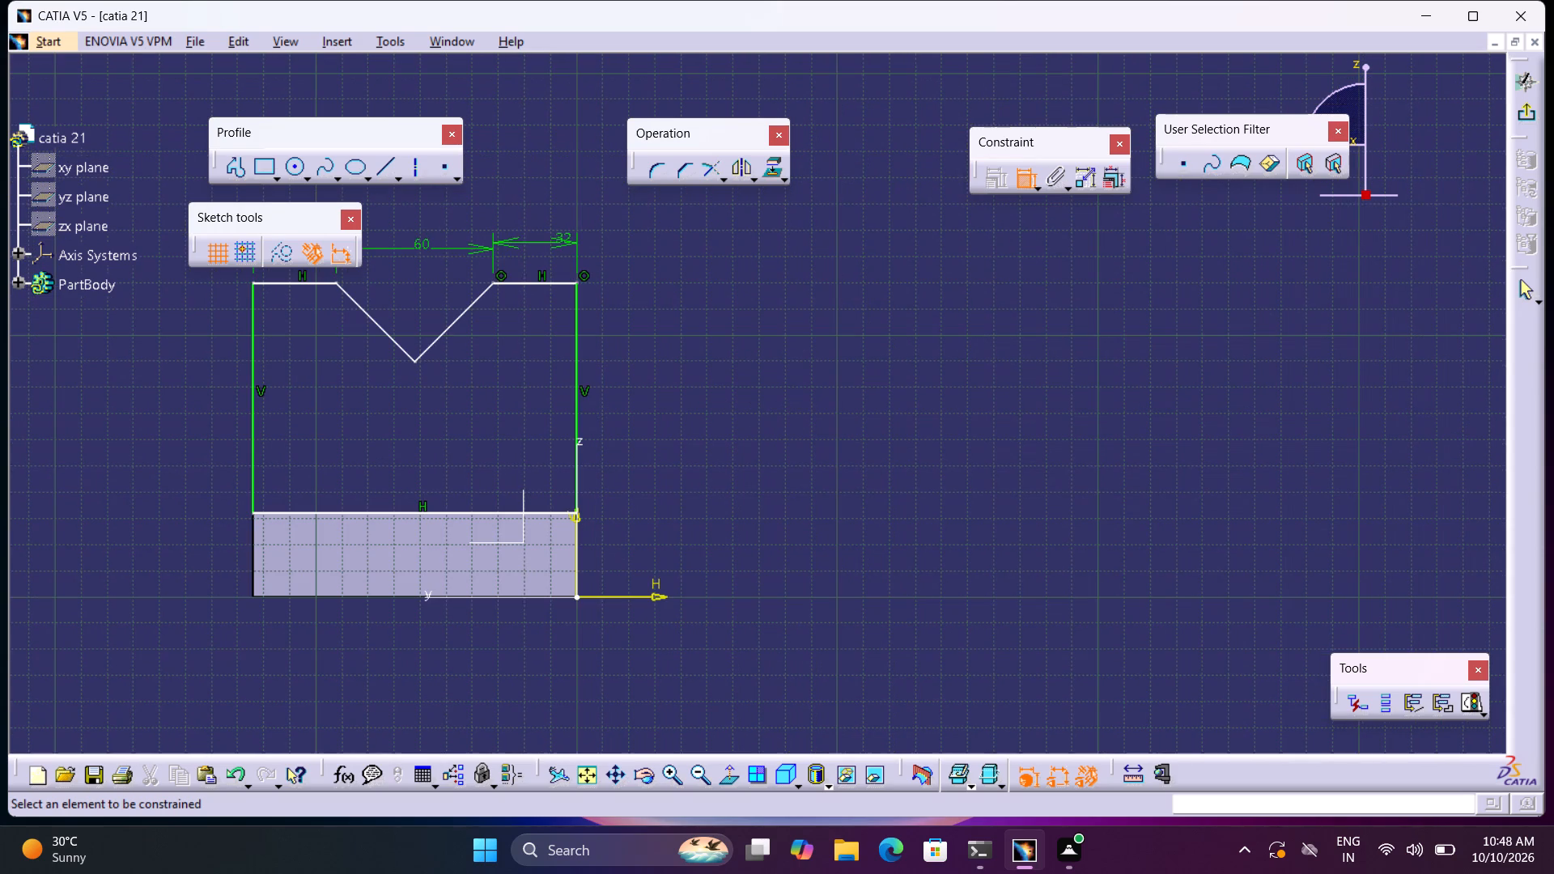
{"action": "middle_click", "coordinate": [1102, 462]}
{"action": "middle_click_drag", "start_coordinate": [643, 499], "coordinate": [1170, 542]}
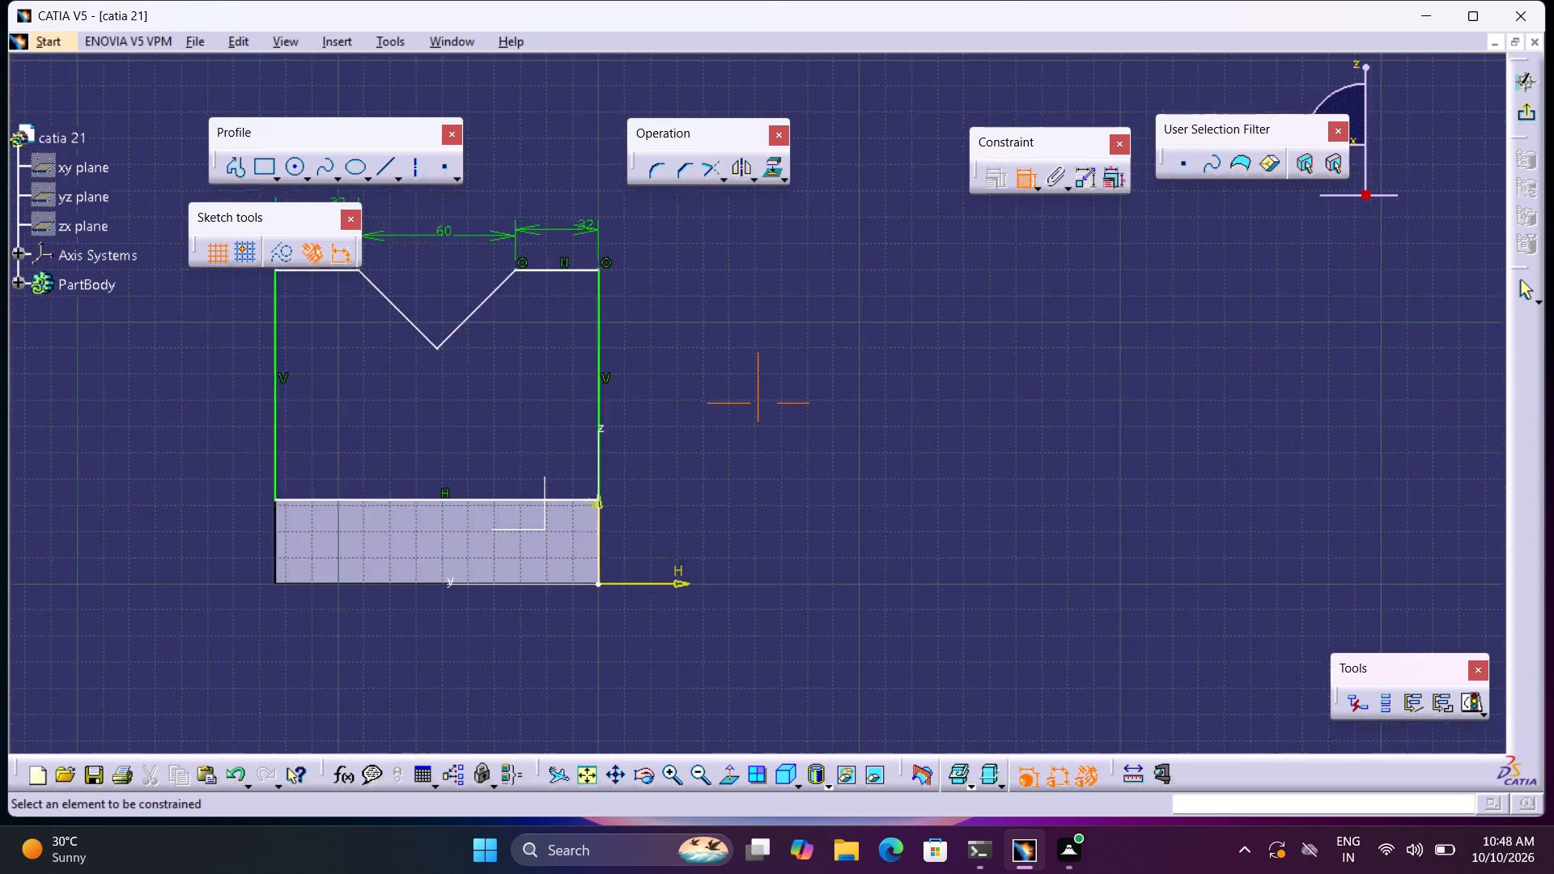
{"action": "middle_click_drag", "start_coordinate": [1170, 542], "coordinate": [1473, 537]}
{"action": "middle_click_drag", "start_coordinate": [1263, 473], "coordinate": [1263, 558]}
{"action": "scroll", "coordinate": [1263, 558], "scroll_direction": "up", "scroll_amount": 1}
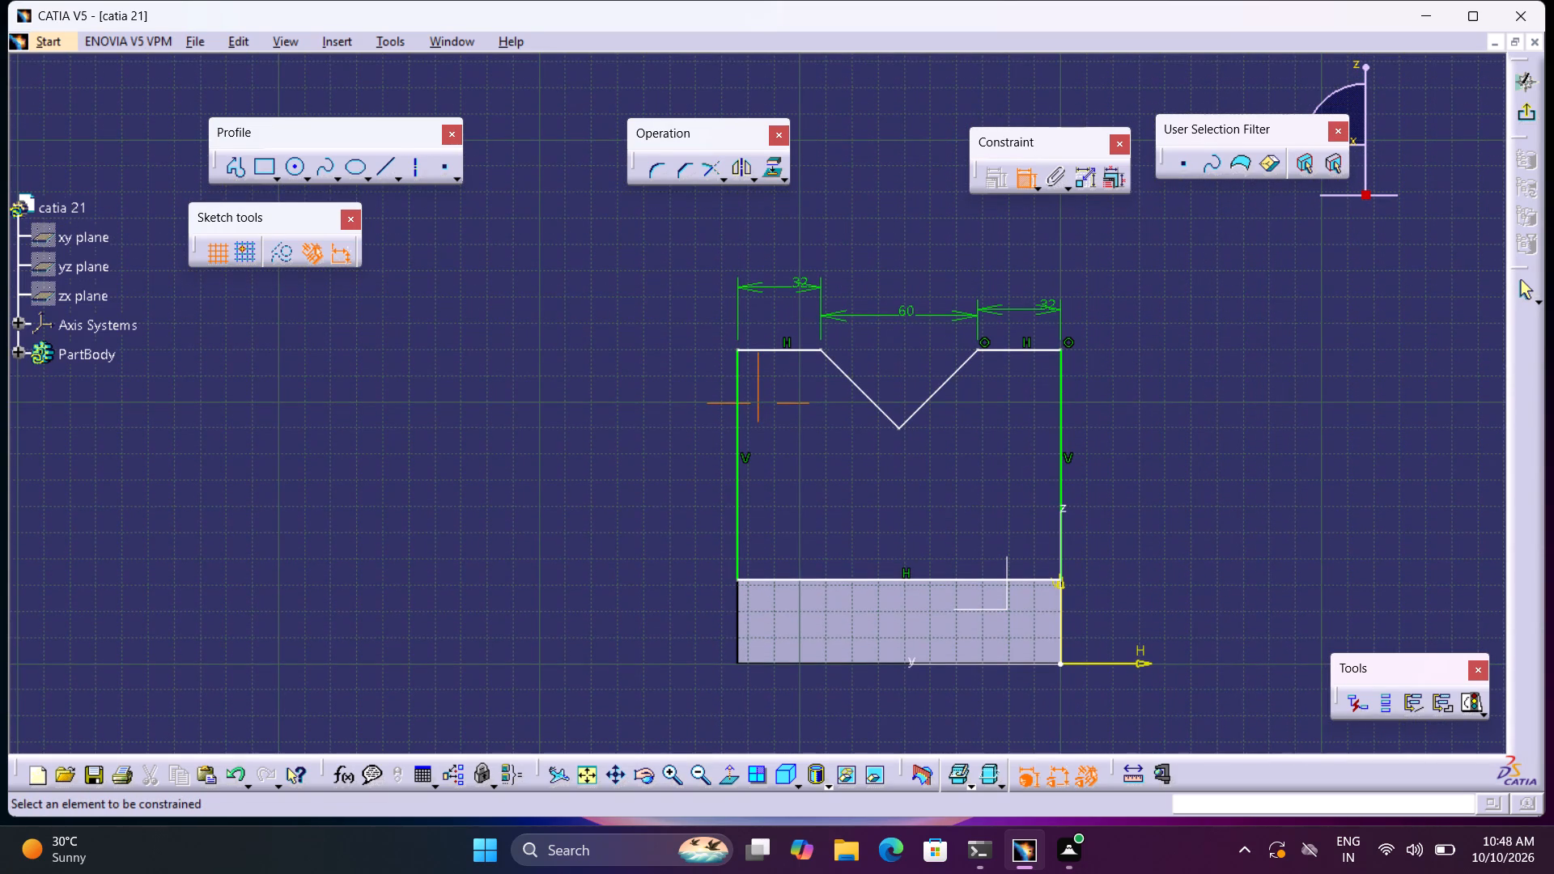
{"action": "left_click", "coordinate": [1064, 422]}
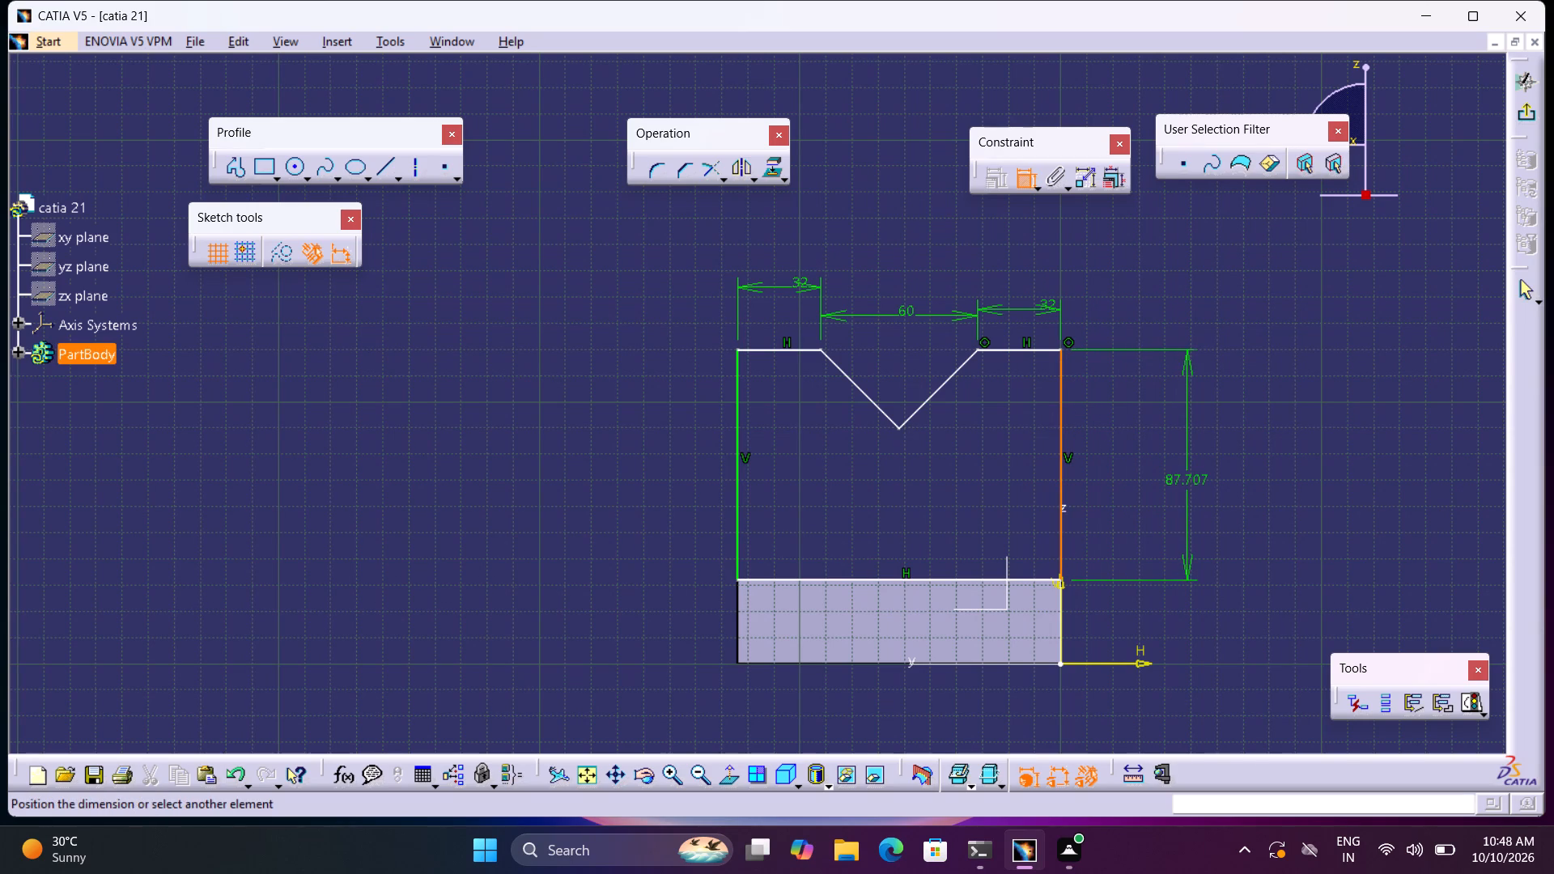
{"action": "left_click", "coordinate": [1187, 486]}
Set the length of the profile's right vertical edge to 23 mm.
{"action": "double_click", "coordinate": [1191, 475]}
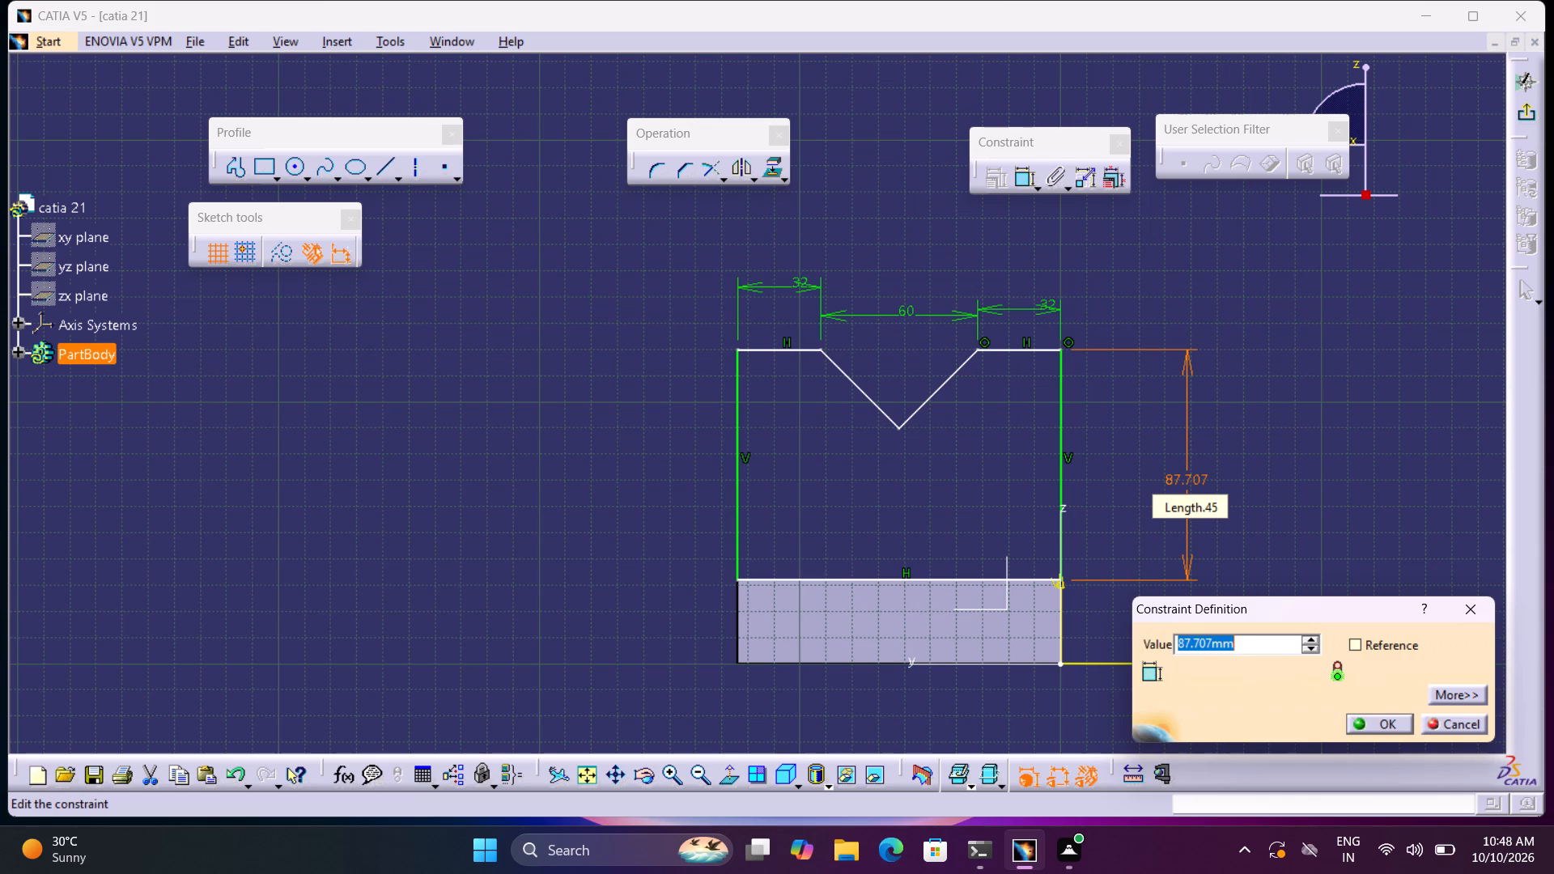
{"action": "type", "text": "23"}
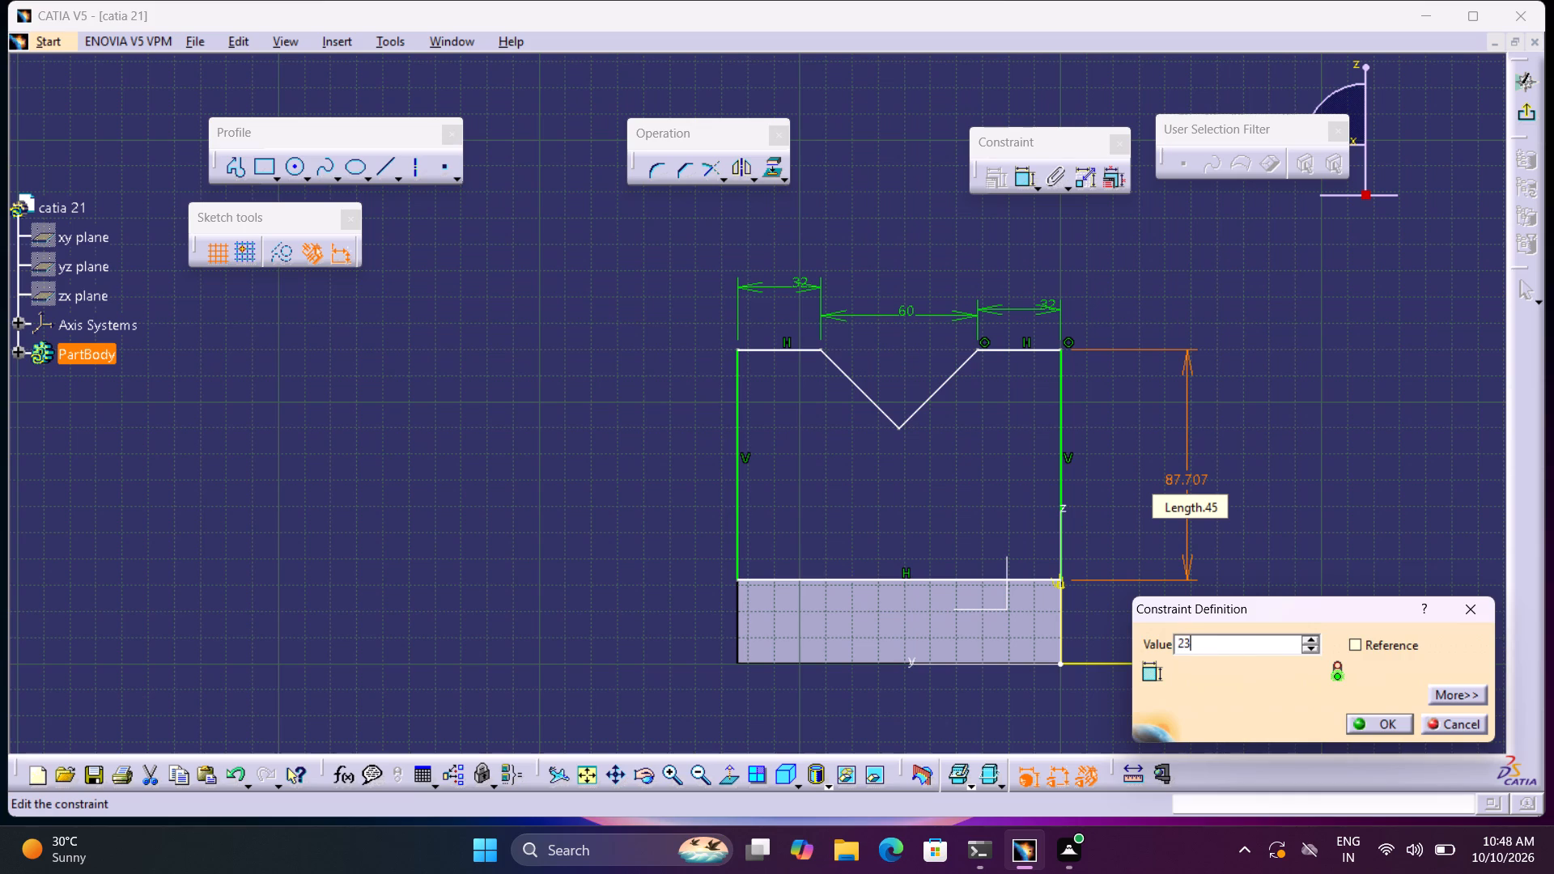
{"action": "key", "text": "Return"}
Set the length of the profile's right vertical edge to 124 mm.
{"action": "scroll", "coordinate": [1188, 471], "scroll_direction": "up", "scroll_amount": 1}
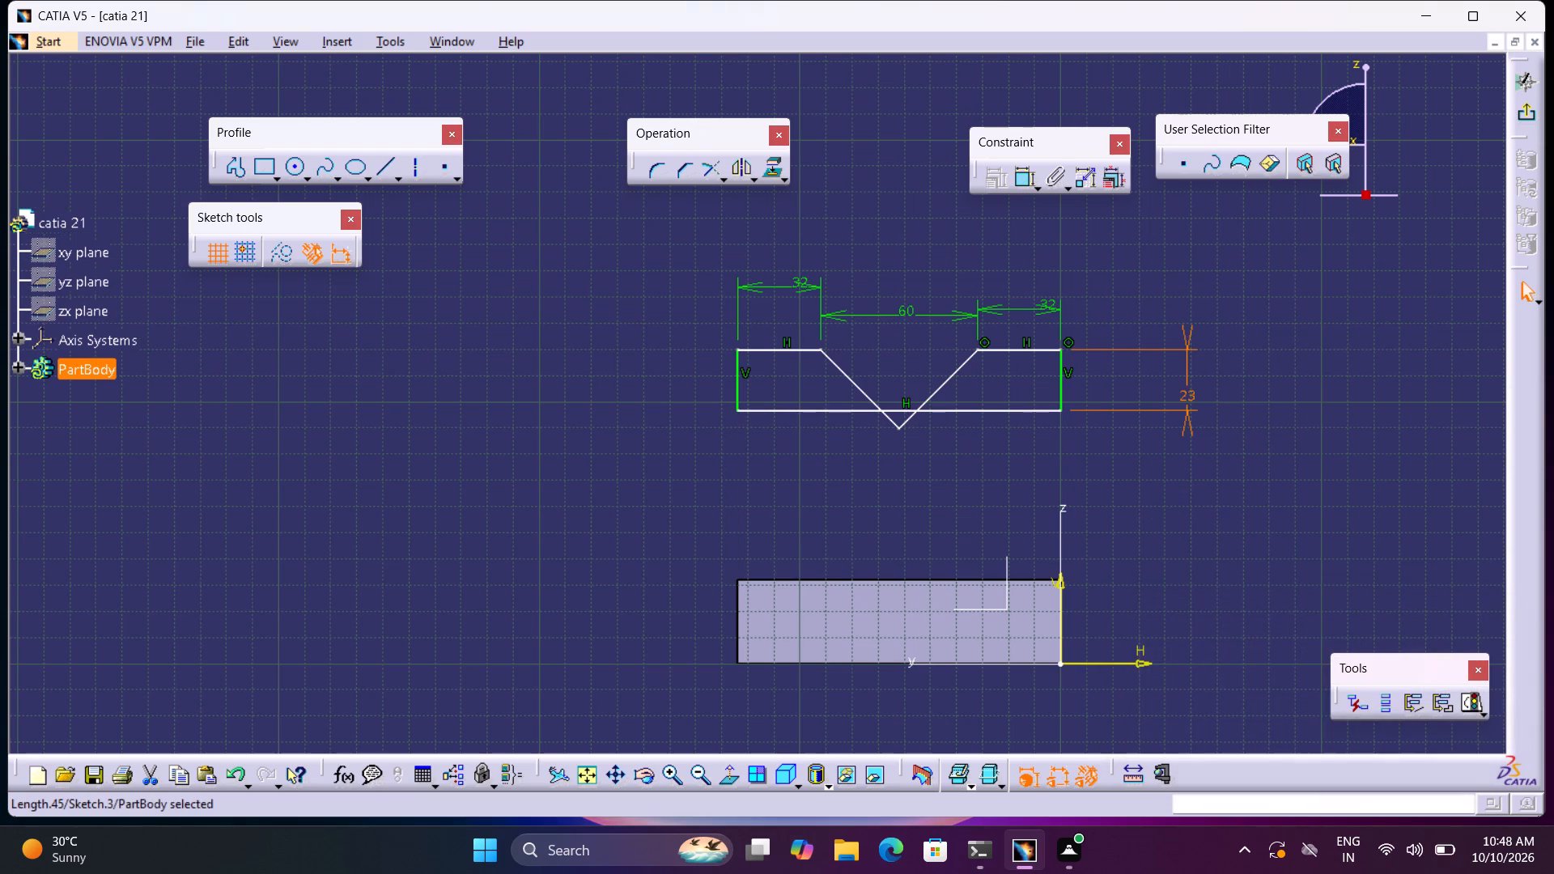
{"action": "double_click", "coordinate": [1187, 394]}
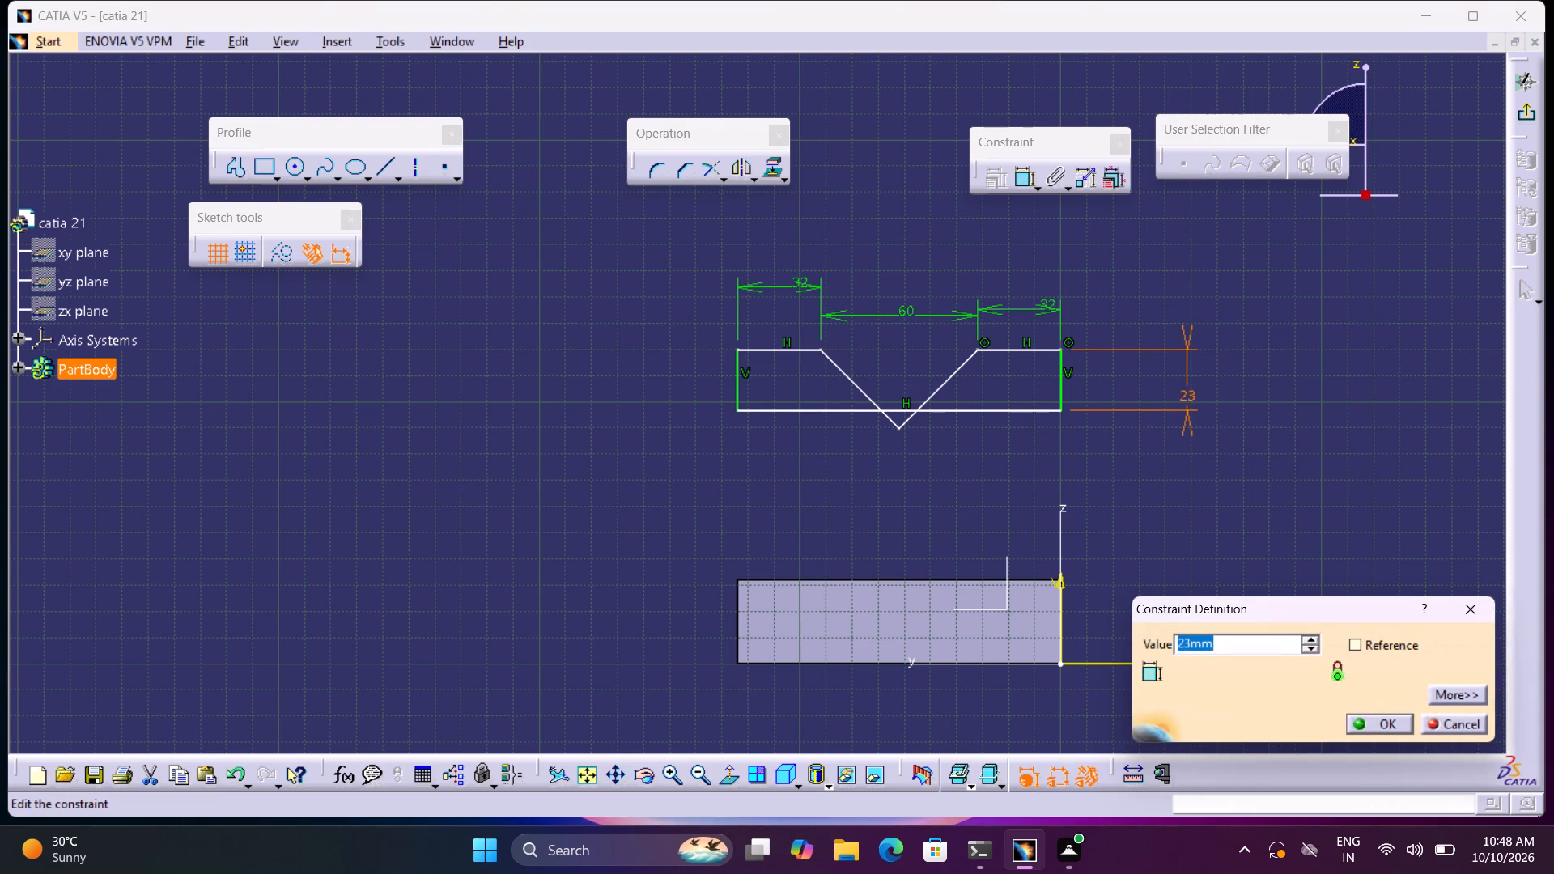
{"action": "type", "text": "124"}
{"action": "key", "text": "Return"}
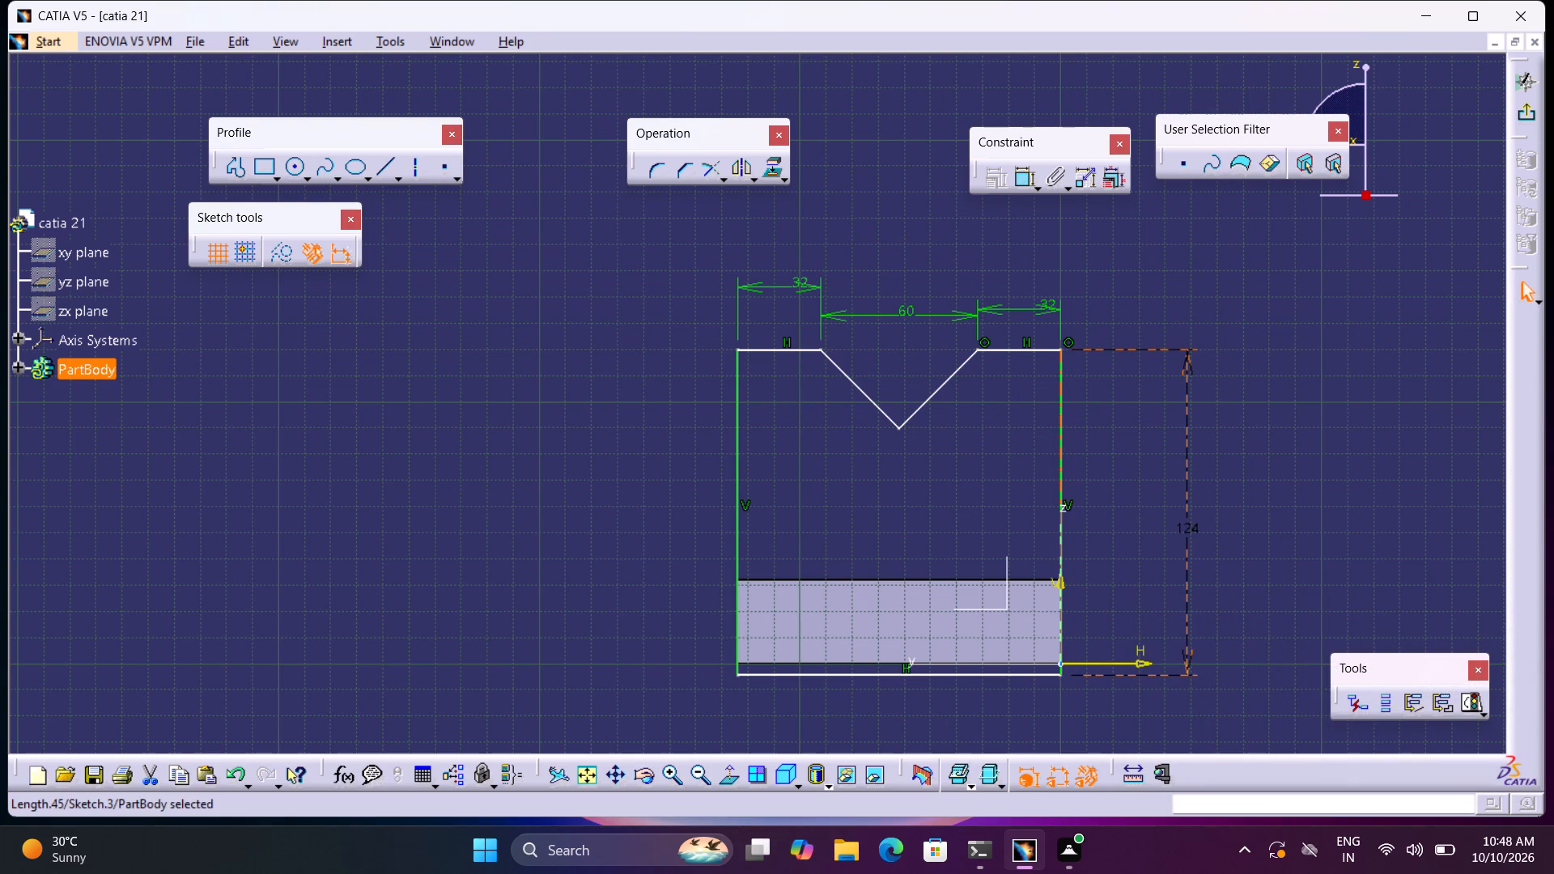
Constrain the profile's bottom line coincident with the top edge of the pad face.
{"action": "left_click", "coordinate": [1022, 179]}
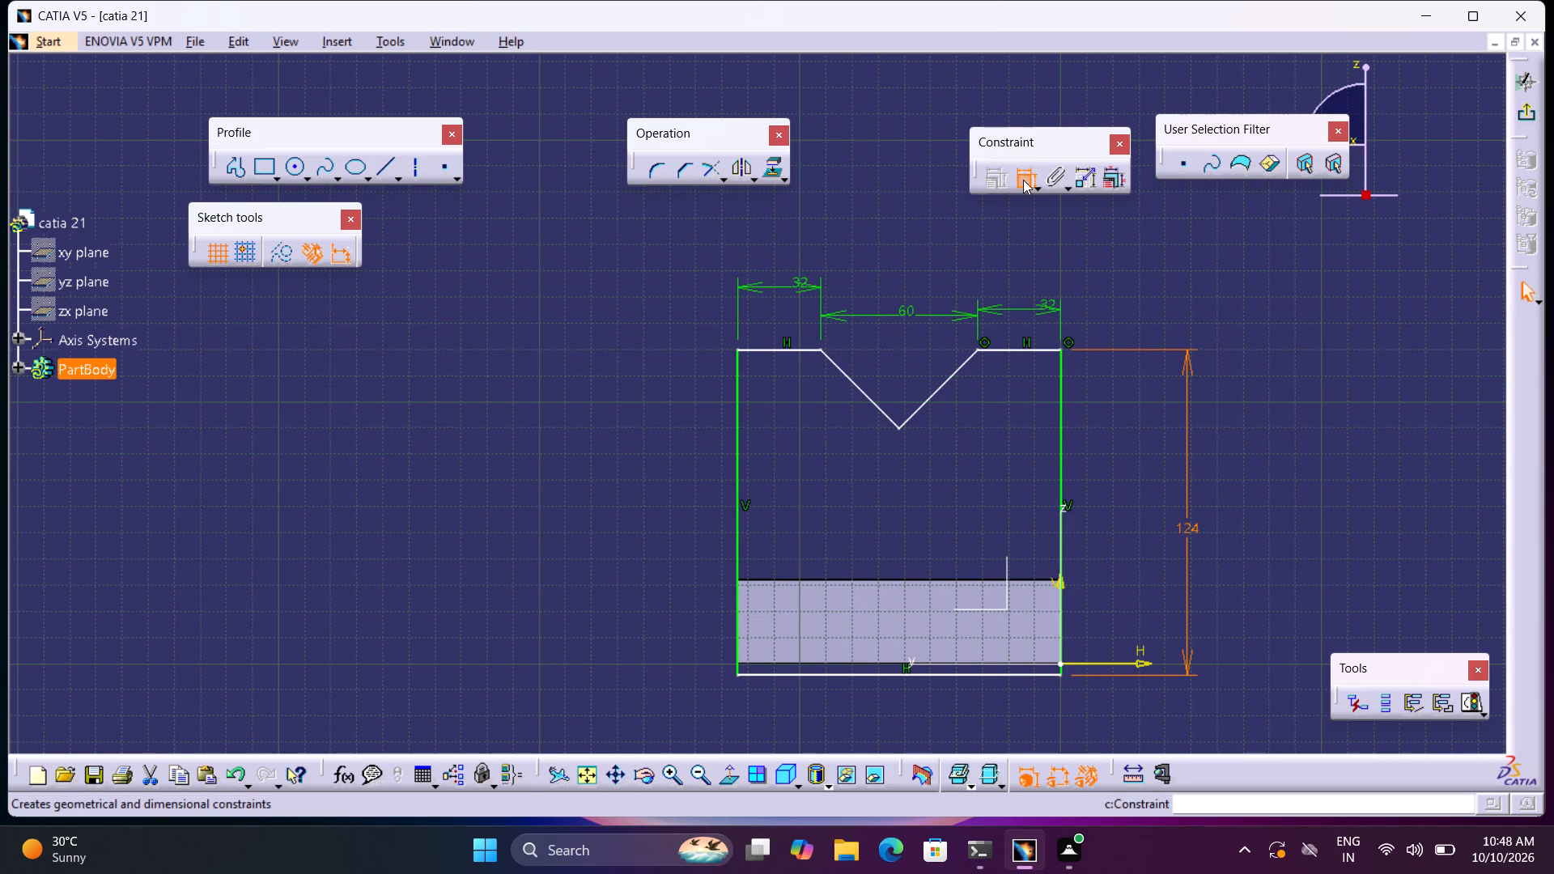
{"action": "left_click", "coordinate": [955, 675]}
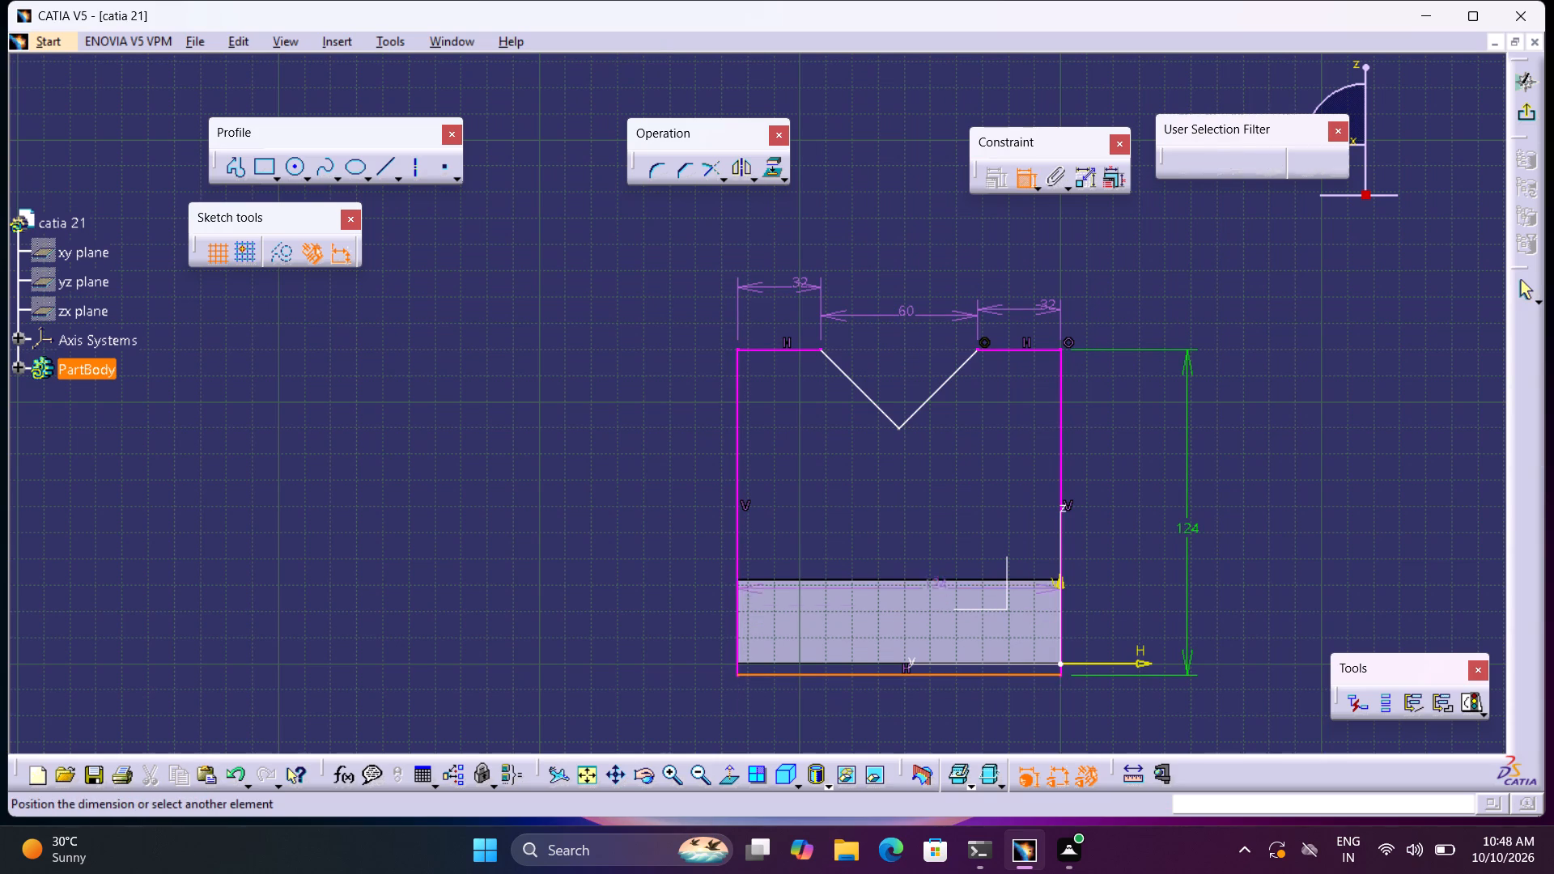
{"action": "left_click", "coordinate": [945, 581]}
{"action": "right_click", "coordinate": [945, 581]}
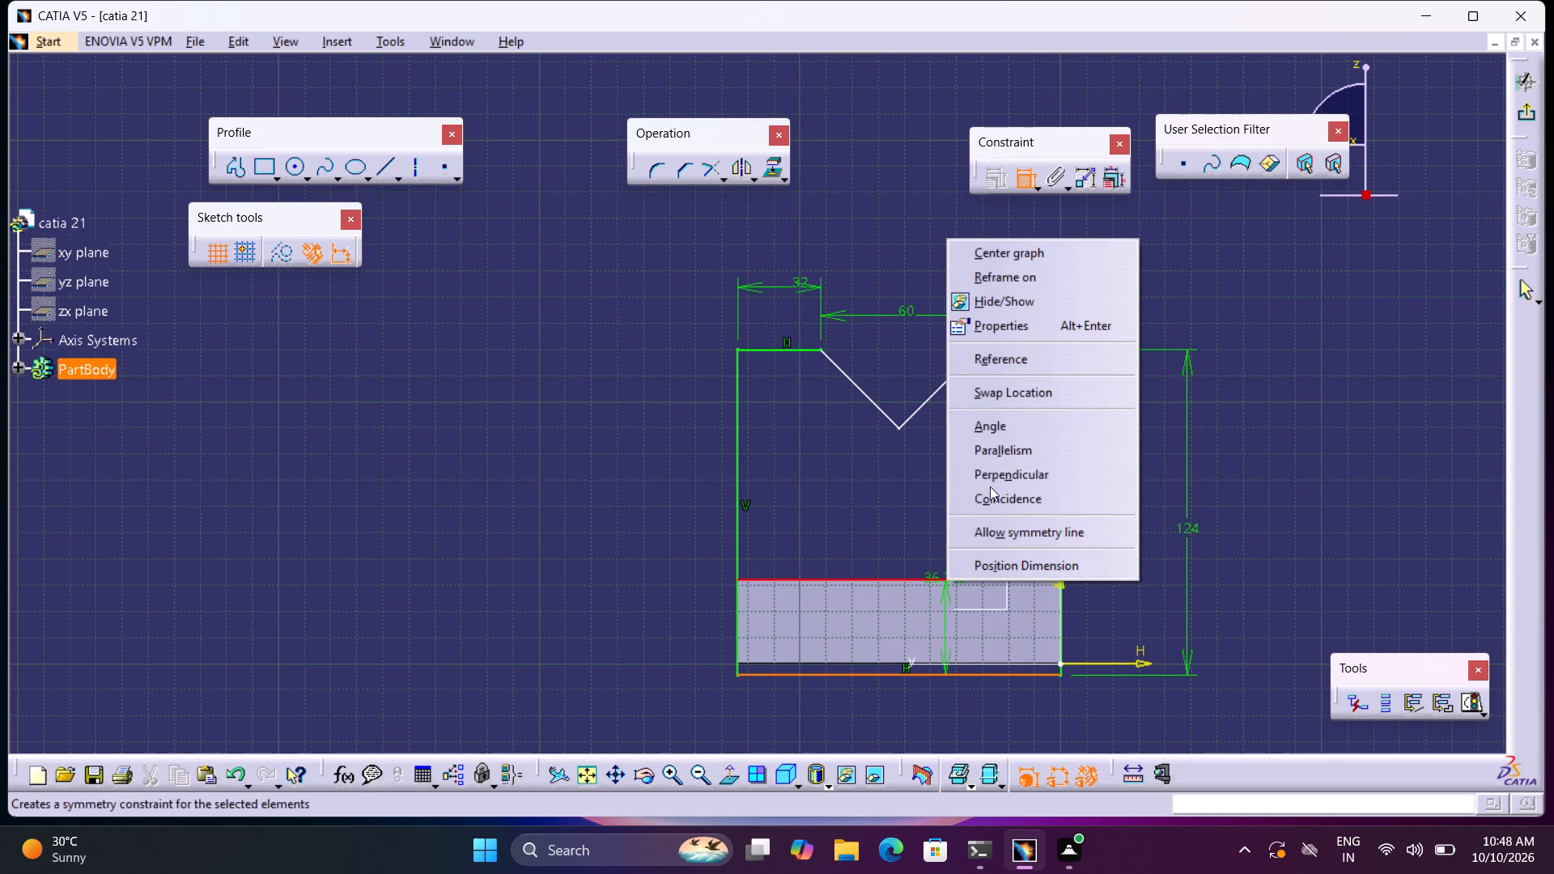
{"action": "left_click", "coordinate": [1004, 503]}
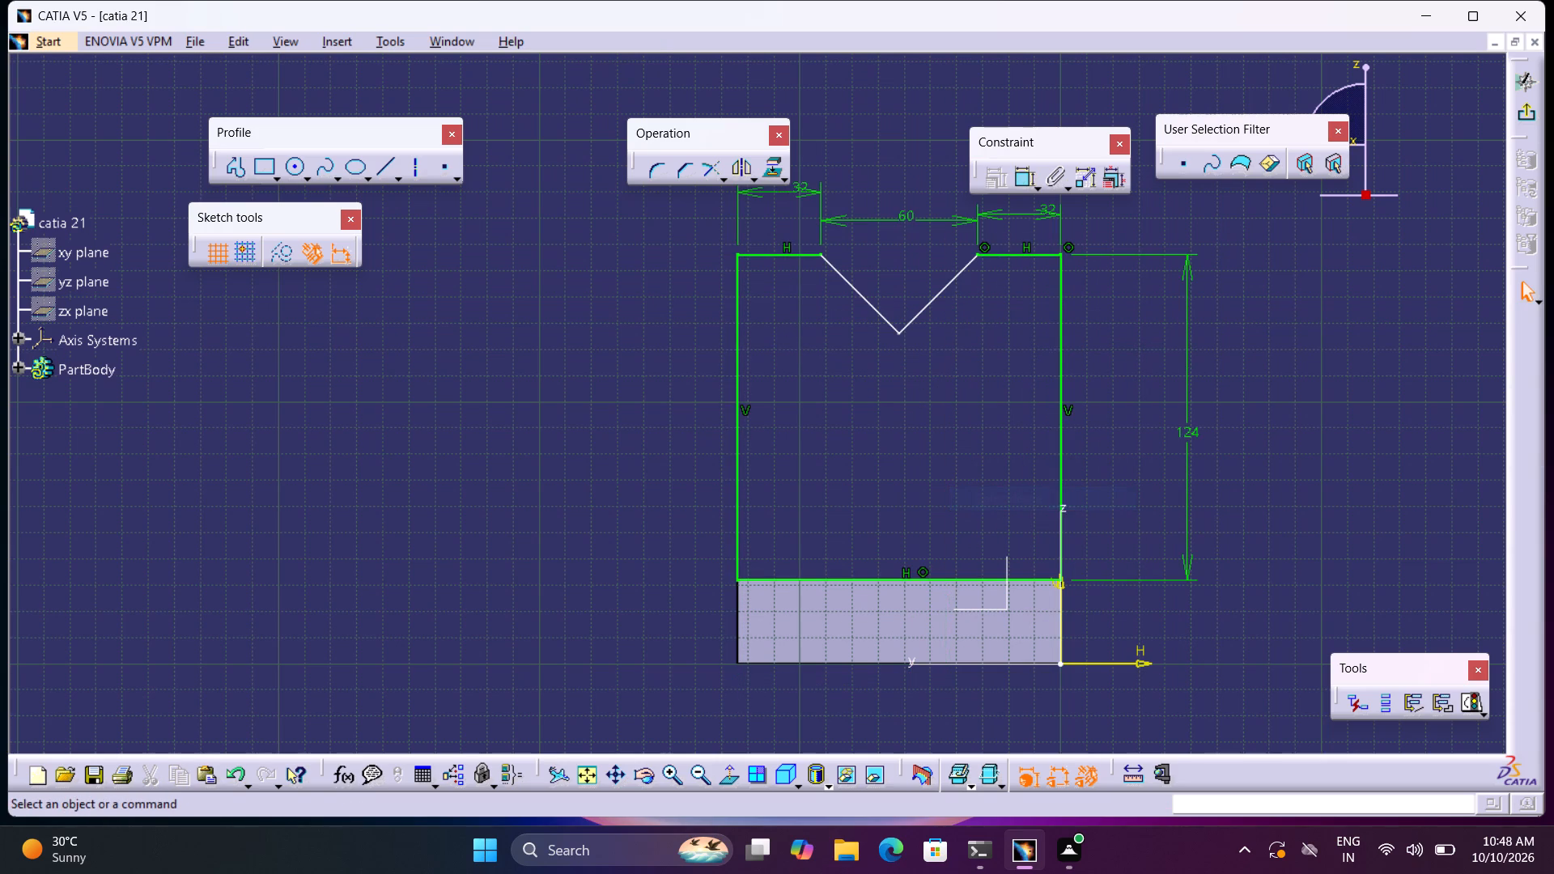
Set the length of the profile's right vertical edge to 50 mm.
{"action": "middle_click_drag", "start_coordinate": [1030, 392], "coordinate": [1000, 443]}
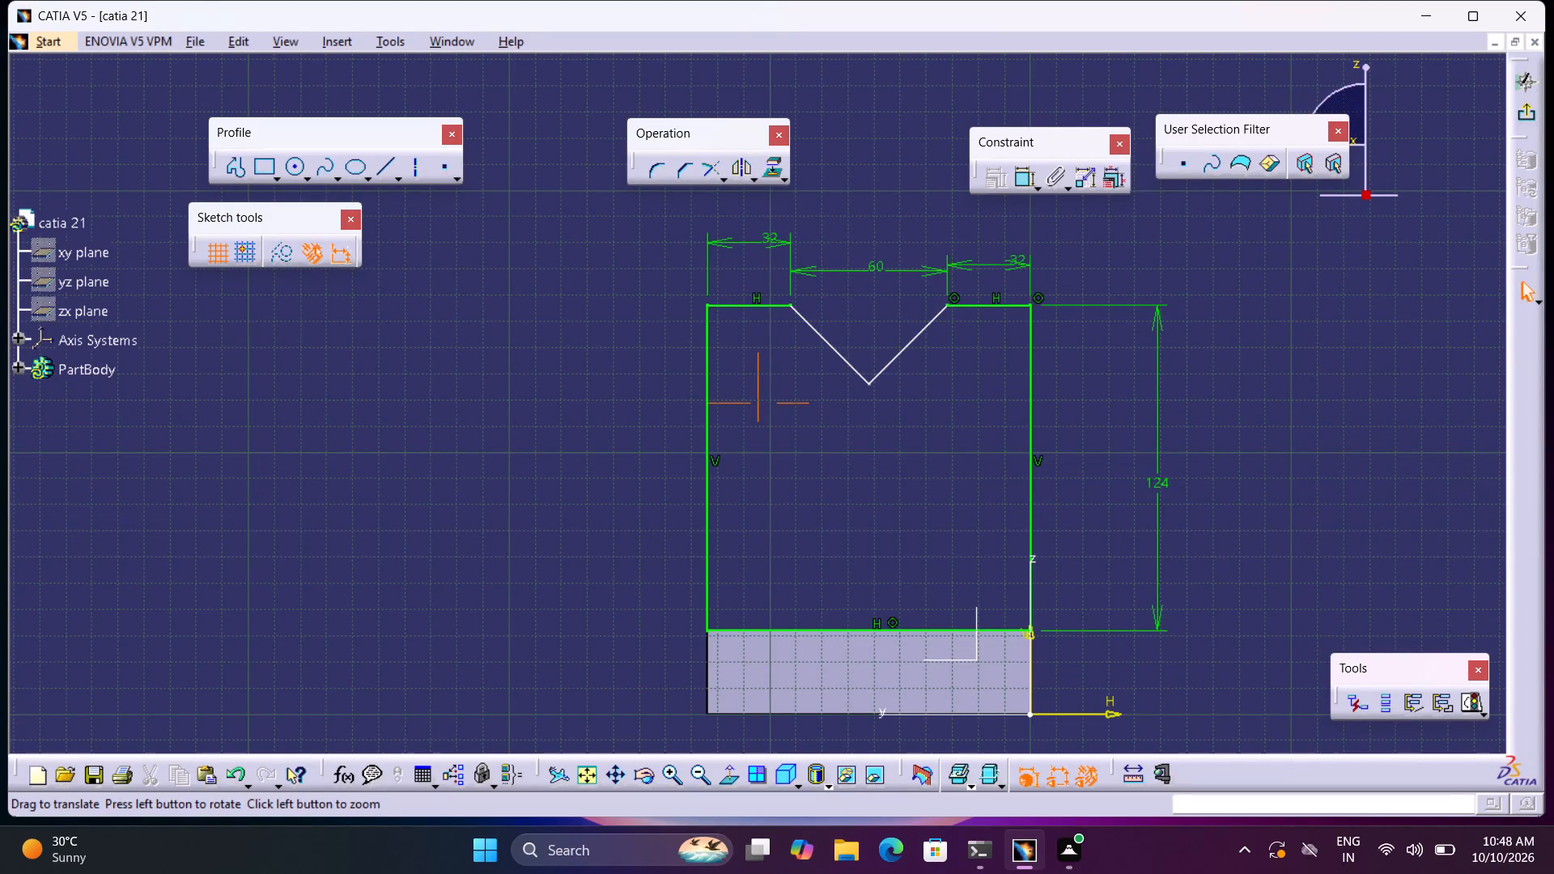
{"action": "double_click", "coordinate": [1163, 484]}
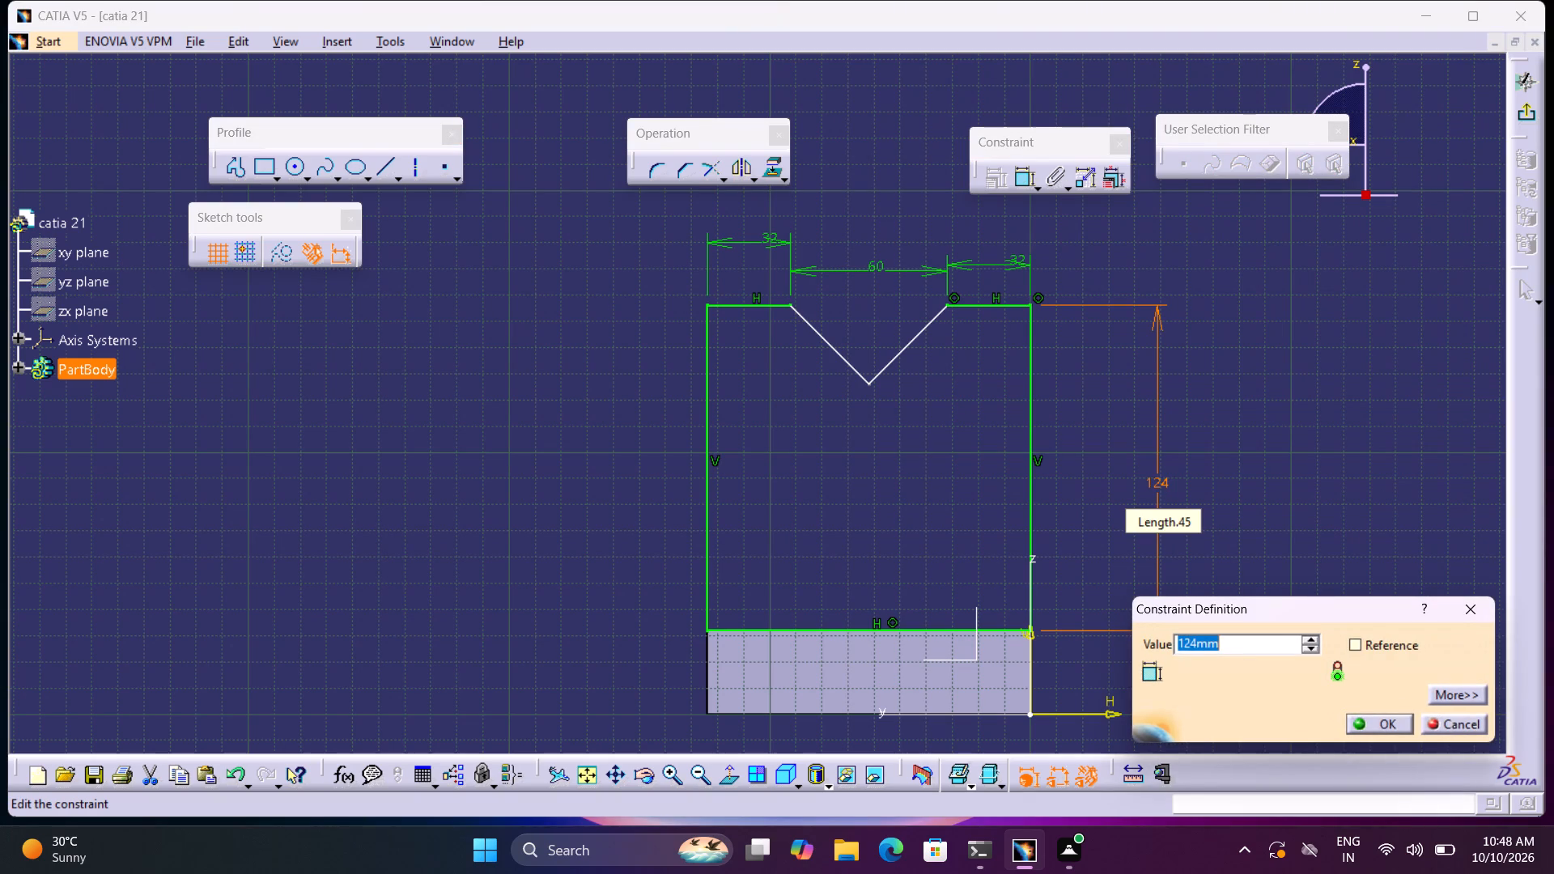
{"action": "type", "text": "50"}
{"action": "key", "text": "Return"}
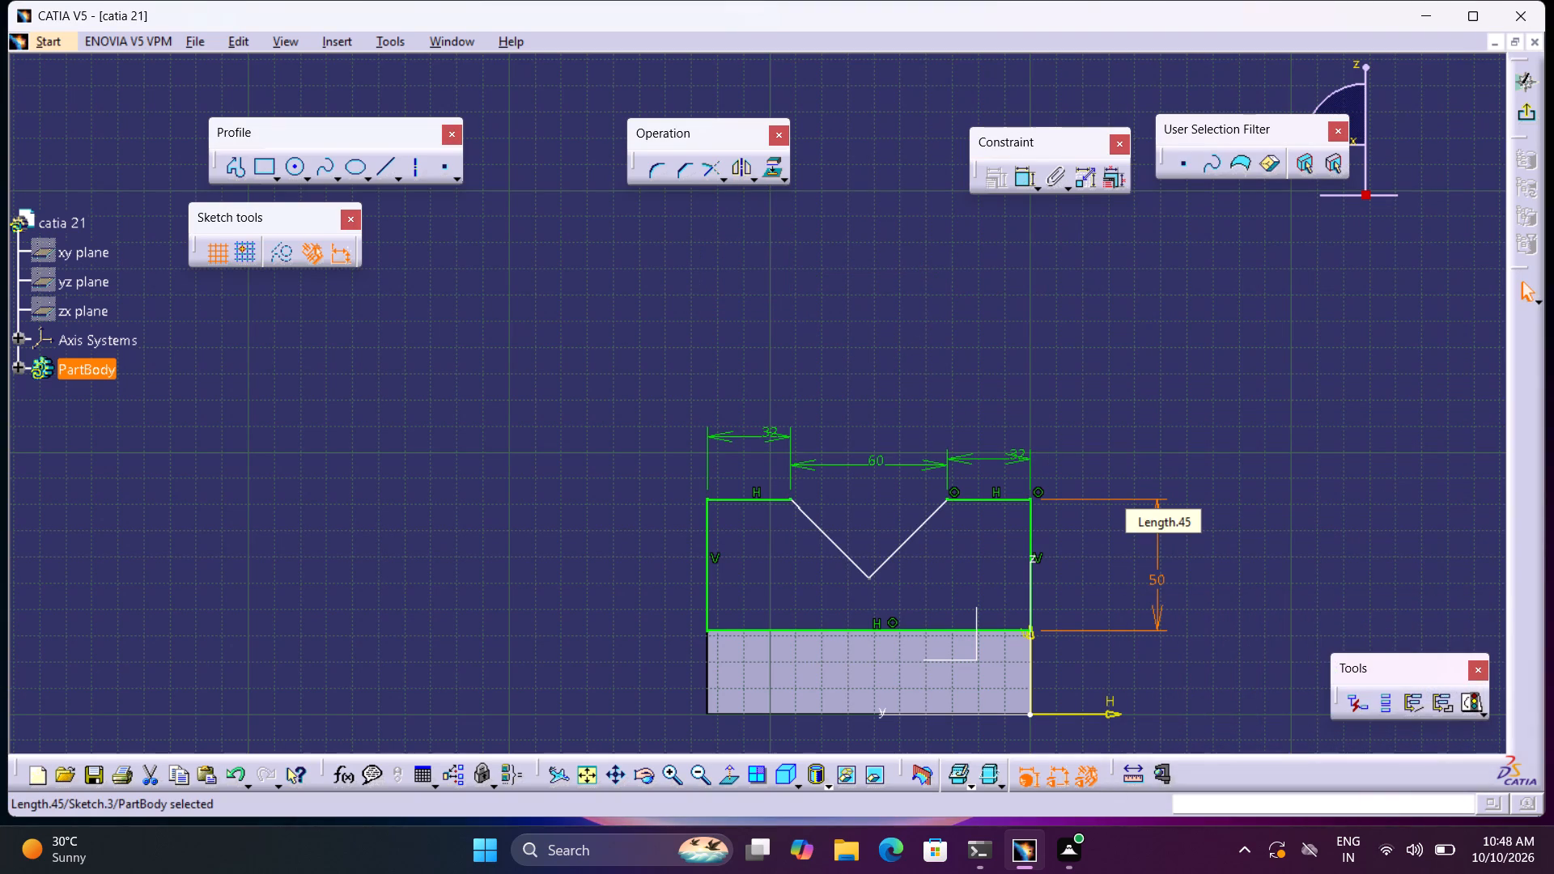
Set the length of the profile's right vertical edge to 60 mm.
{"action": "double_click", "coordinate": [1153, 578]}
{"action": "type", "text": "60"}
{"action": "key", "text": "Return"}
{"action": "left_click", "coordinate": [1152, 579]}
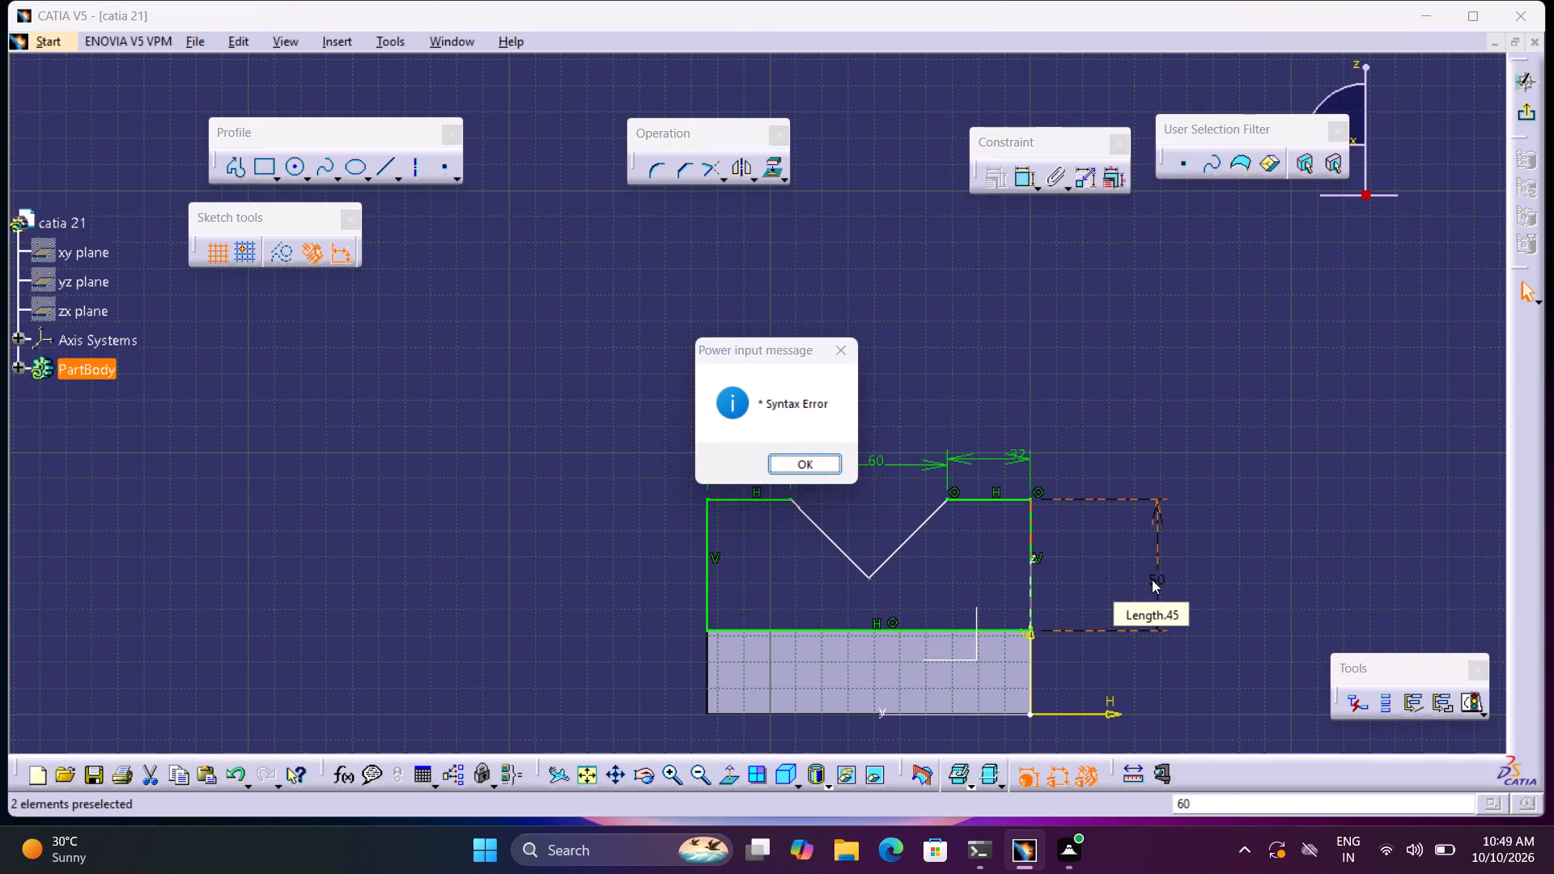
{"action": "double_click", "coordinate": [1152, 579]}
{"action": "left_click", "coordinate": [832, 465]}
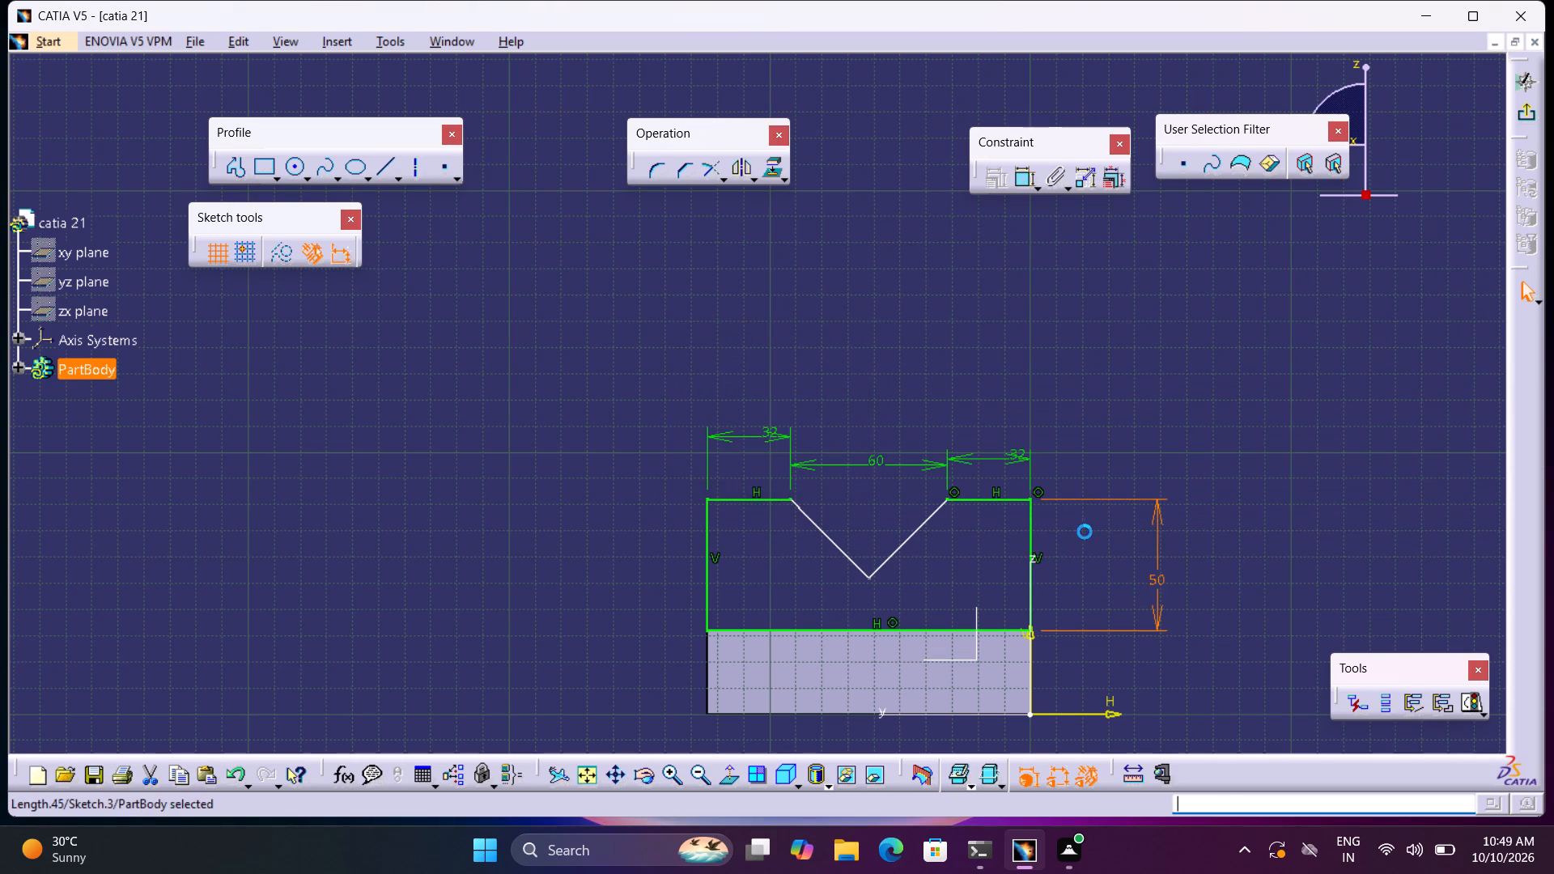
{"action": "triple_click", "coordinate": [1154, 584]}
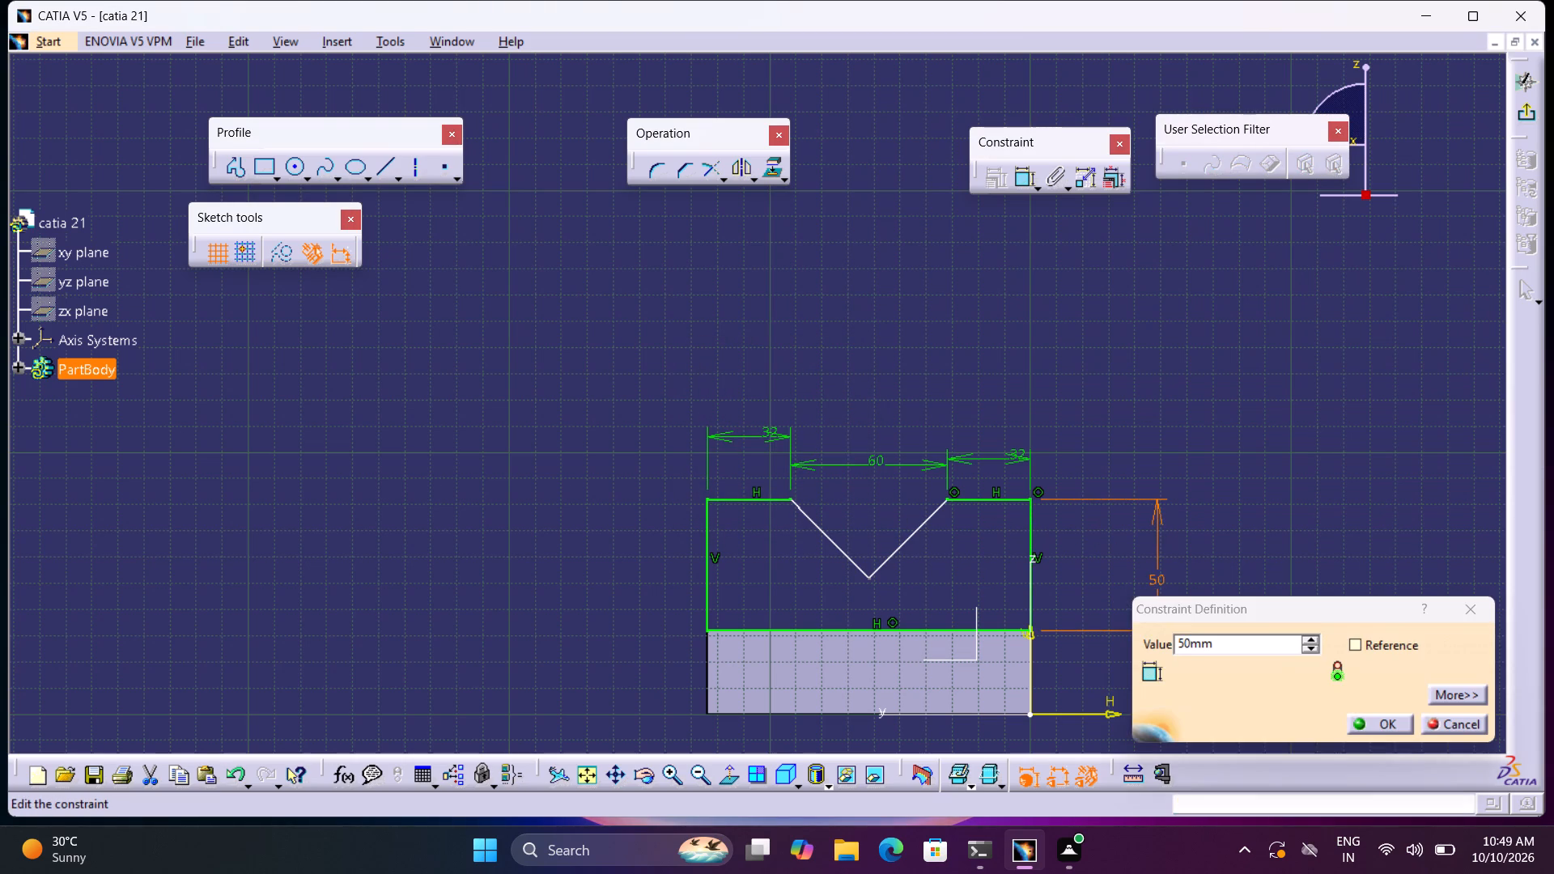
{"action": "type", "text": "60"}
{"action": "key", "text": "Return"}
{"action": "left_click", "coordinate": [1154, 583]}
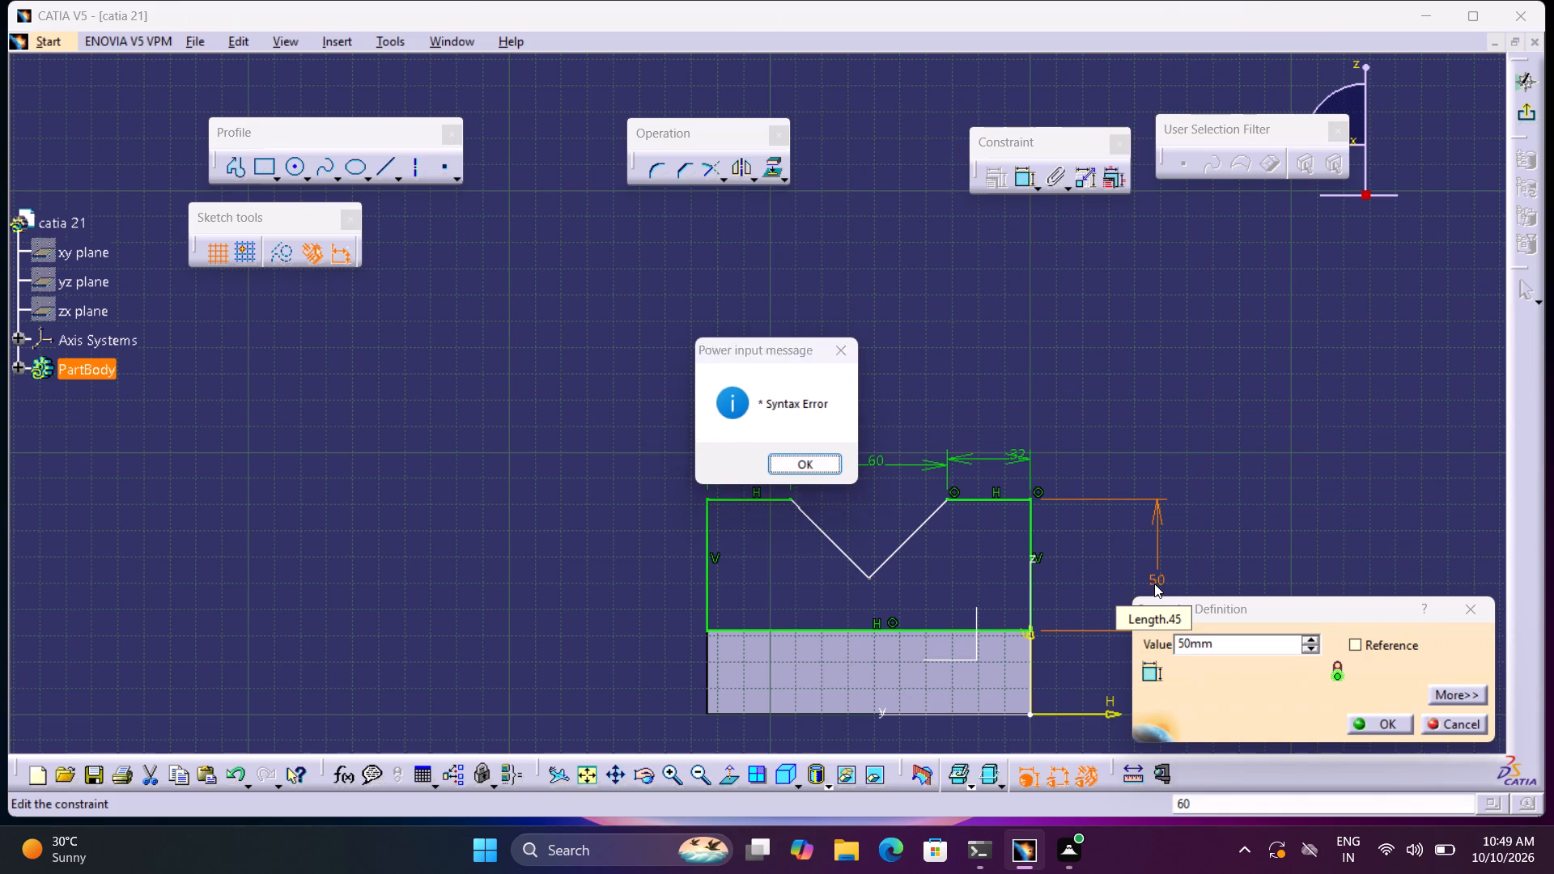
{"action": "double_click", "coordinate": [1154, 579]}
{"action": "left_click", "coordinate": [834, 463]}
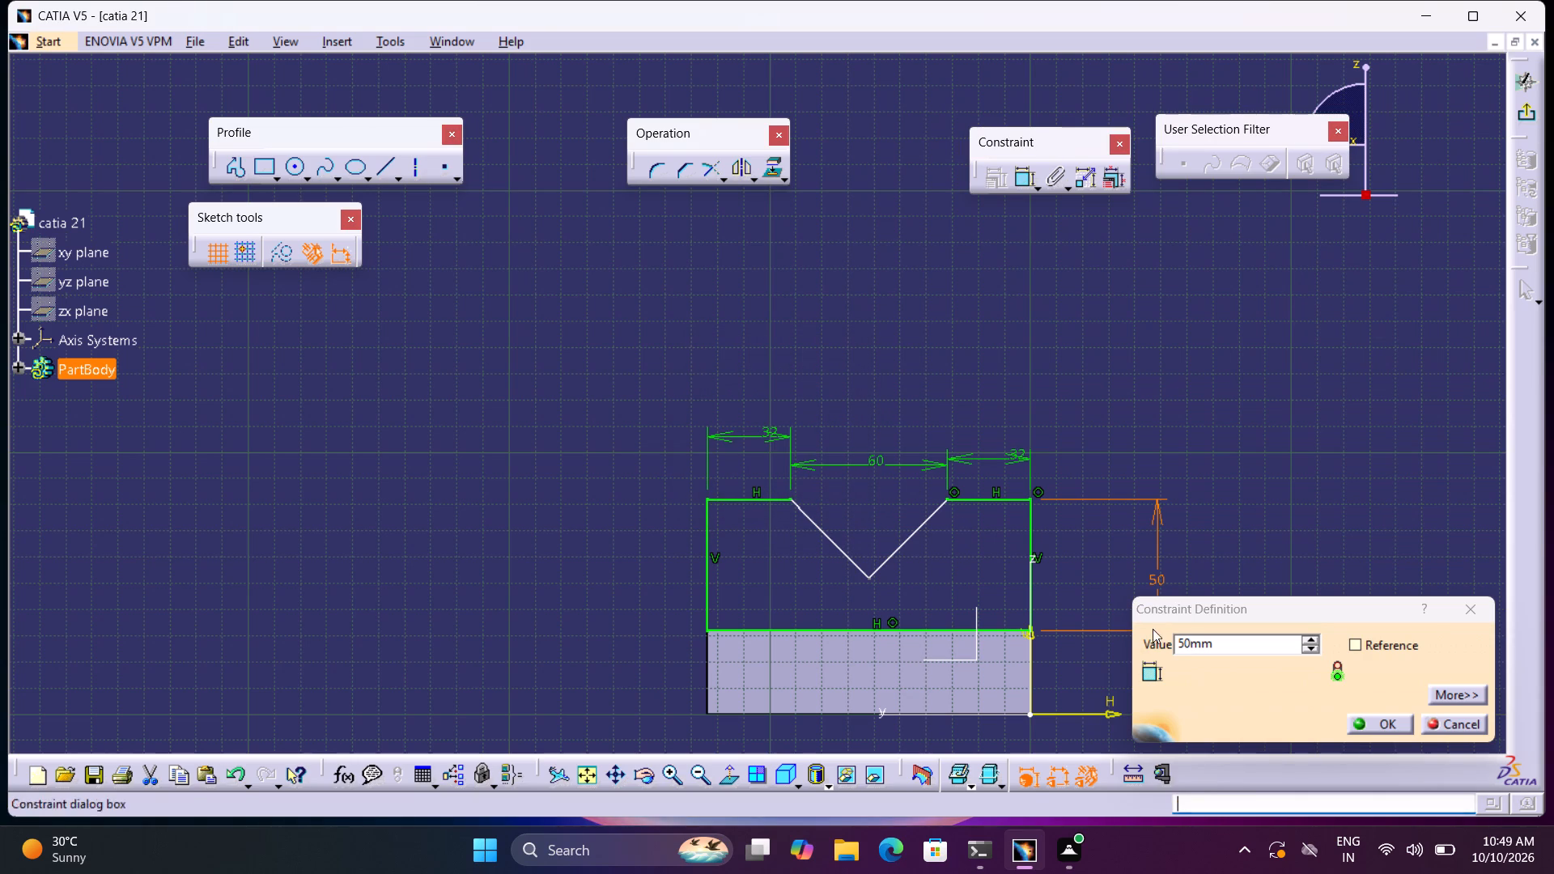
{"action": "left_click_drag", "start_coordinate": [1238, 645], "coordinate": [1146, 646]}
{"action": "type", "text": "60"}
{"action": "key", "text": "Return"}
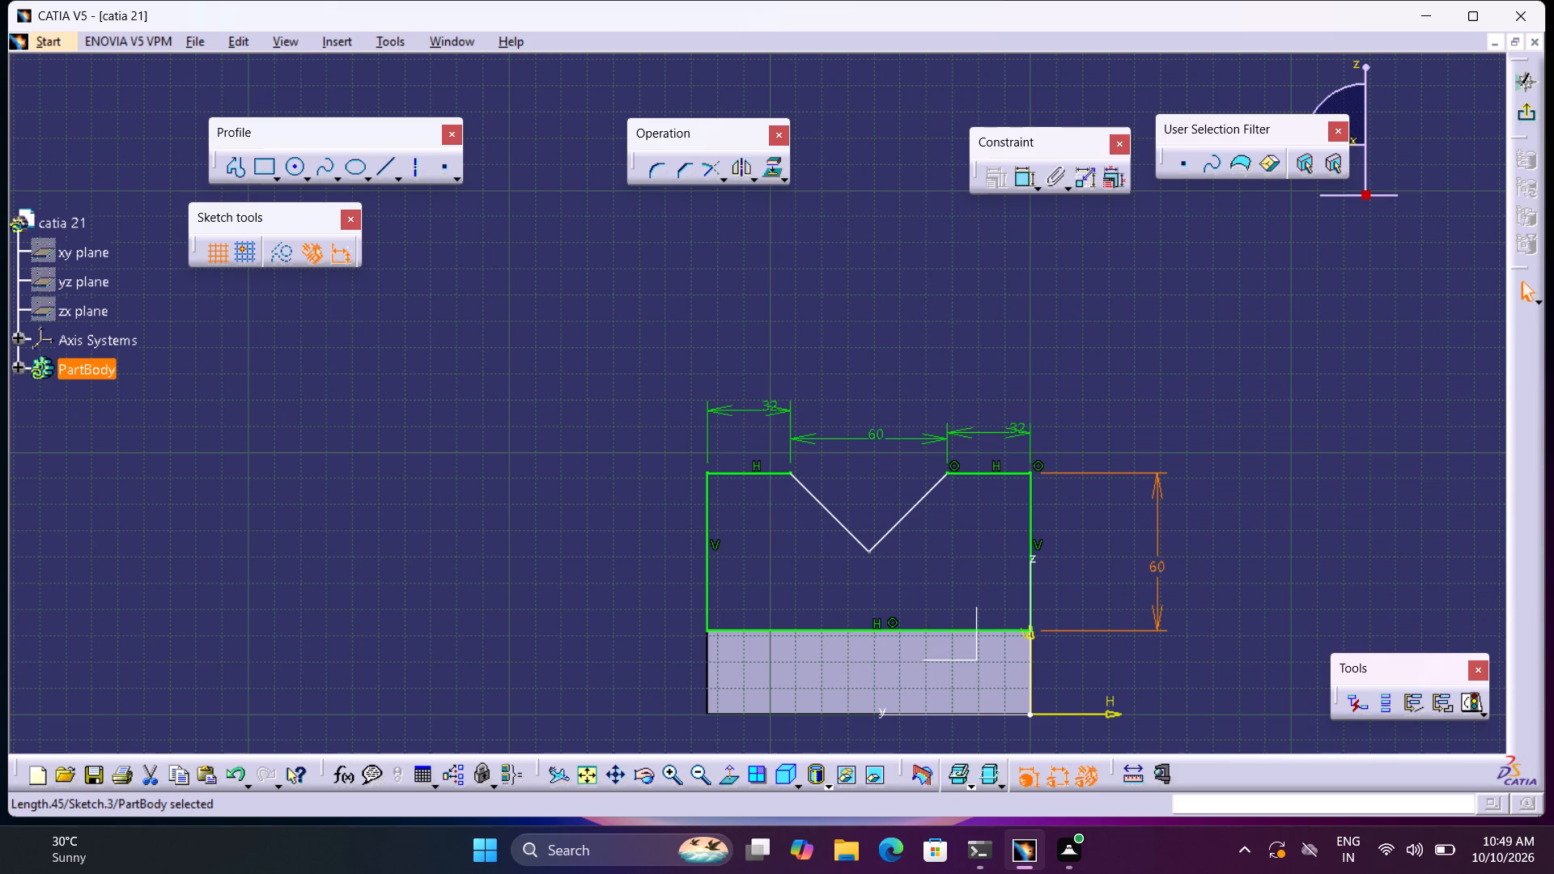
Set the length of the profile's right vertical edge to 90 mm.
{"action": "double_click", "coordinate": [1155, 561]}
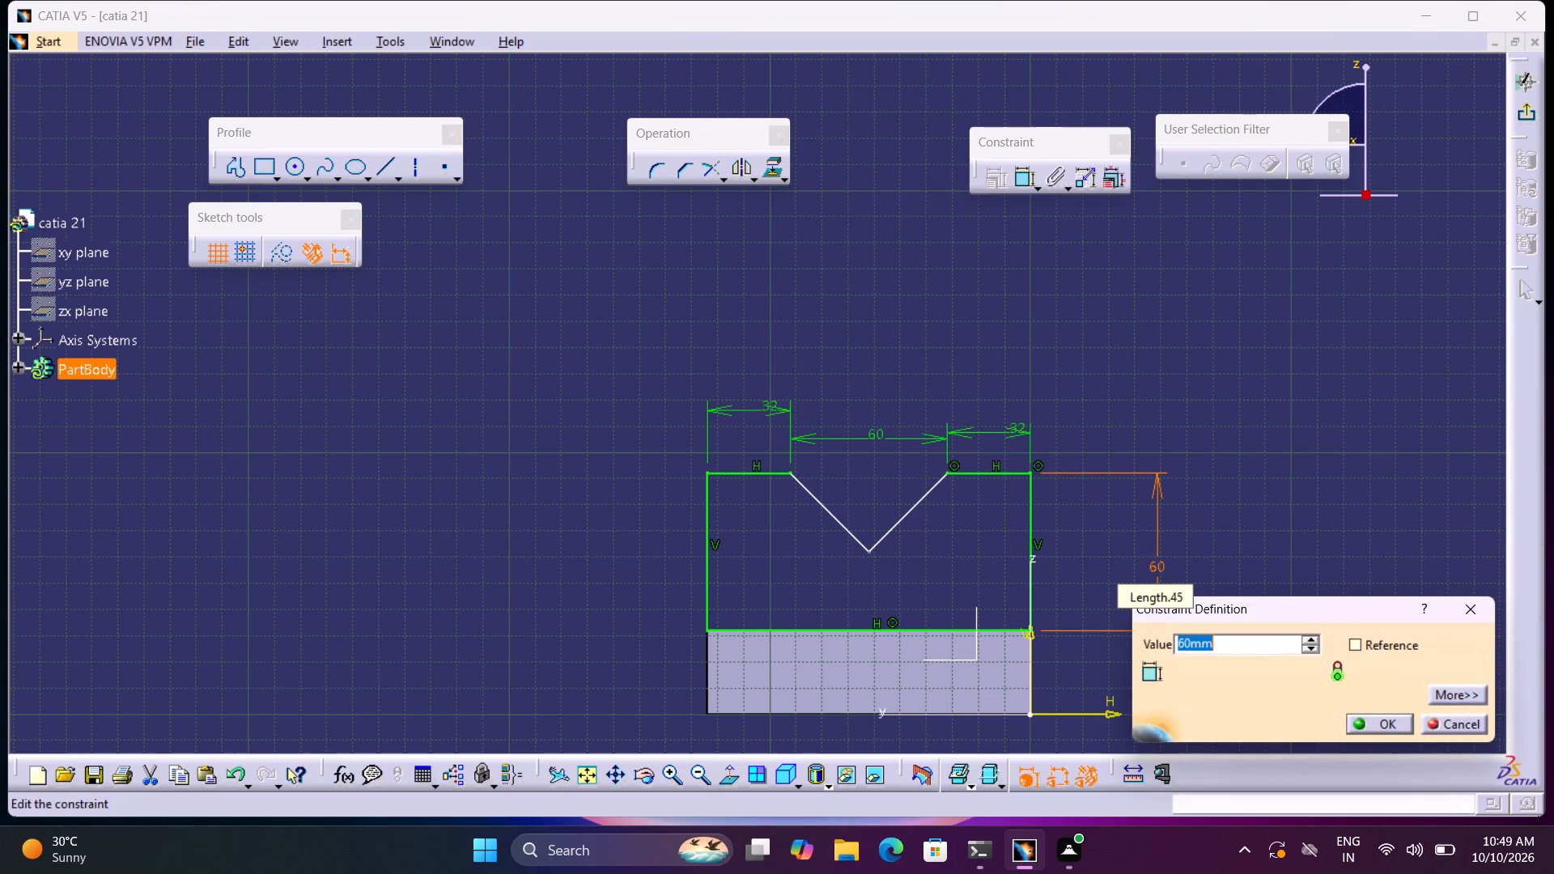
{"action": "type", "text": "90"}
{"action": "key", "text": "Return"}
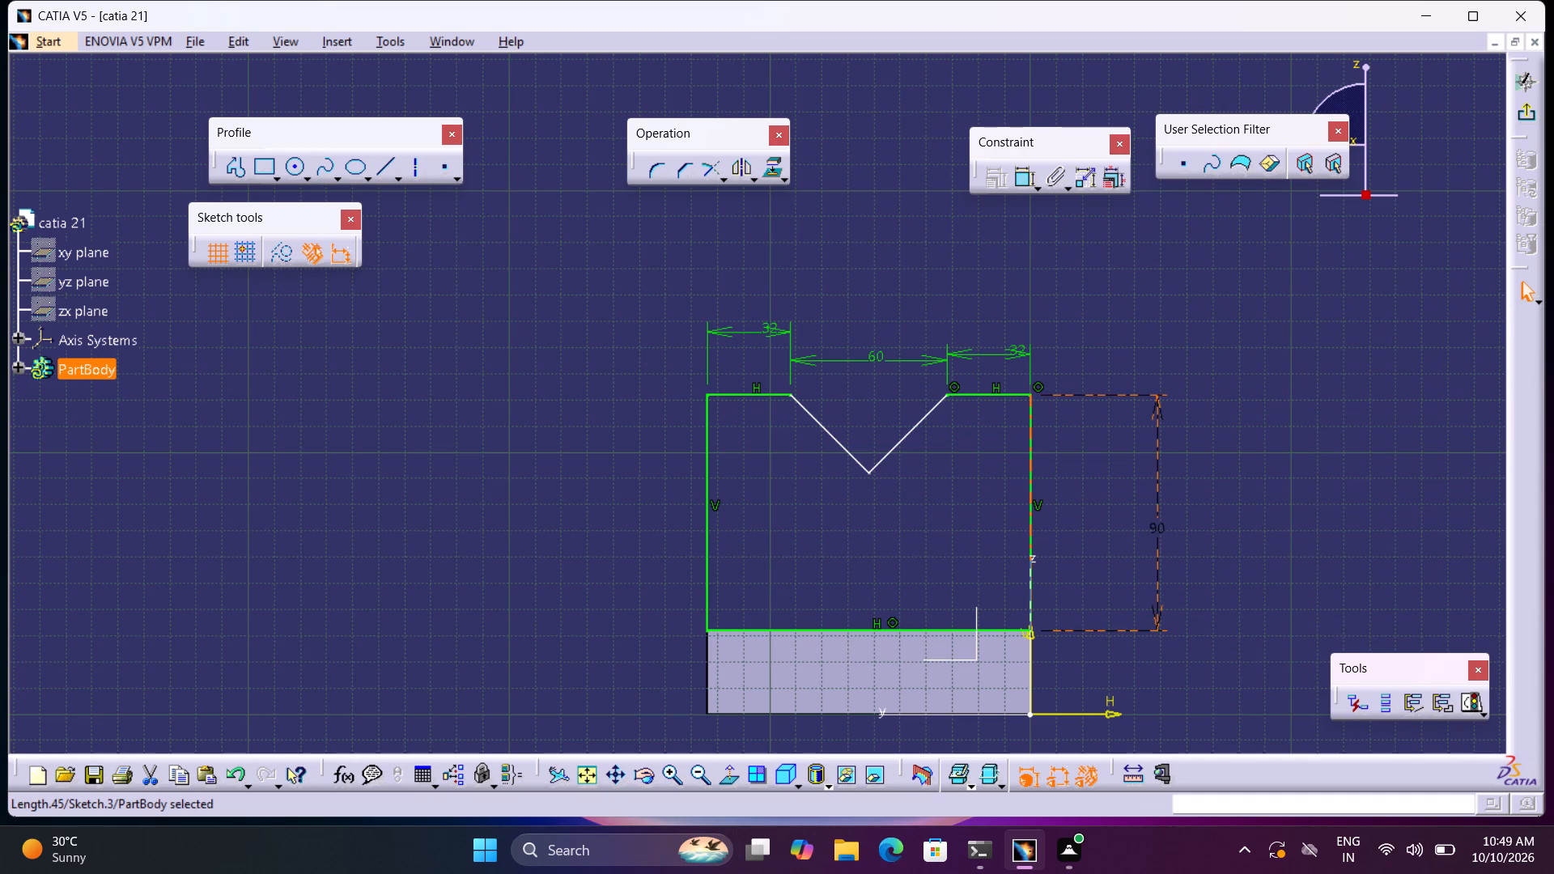
Set the length of the profile's right vertical edge to 54 mm.
{"action": "double_click", "coordinate": [1157, 544]}
{"action": "type", "text": "54"}
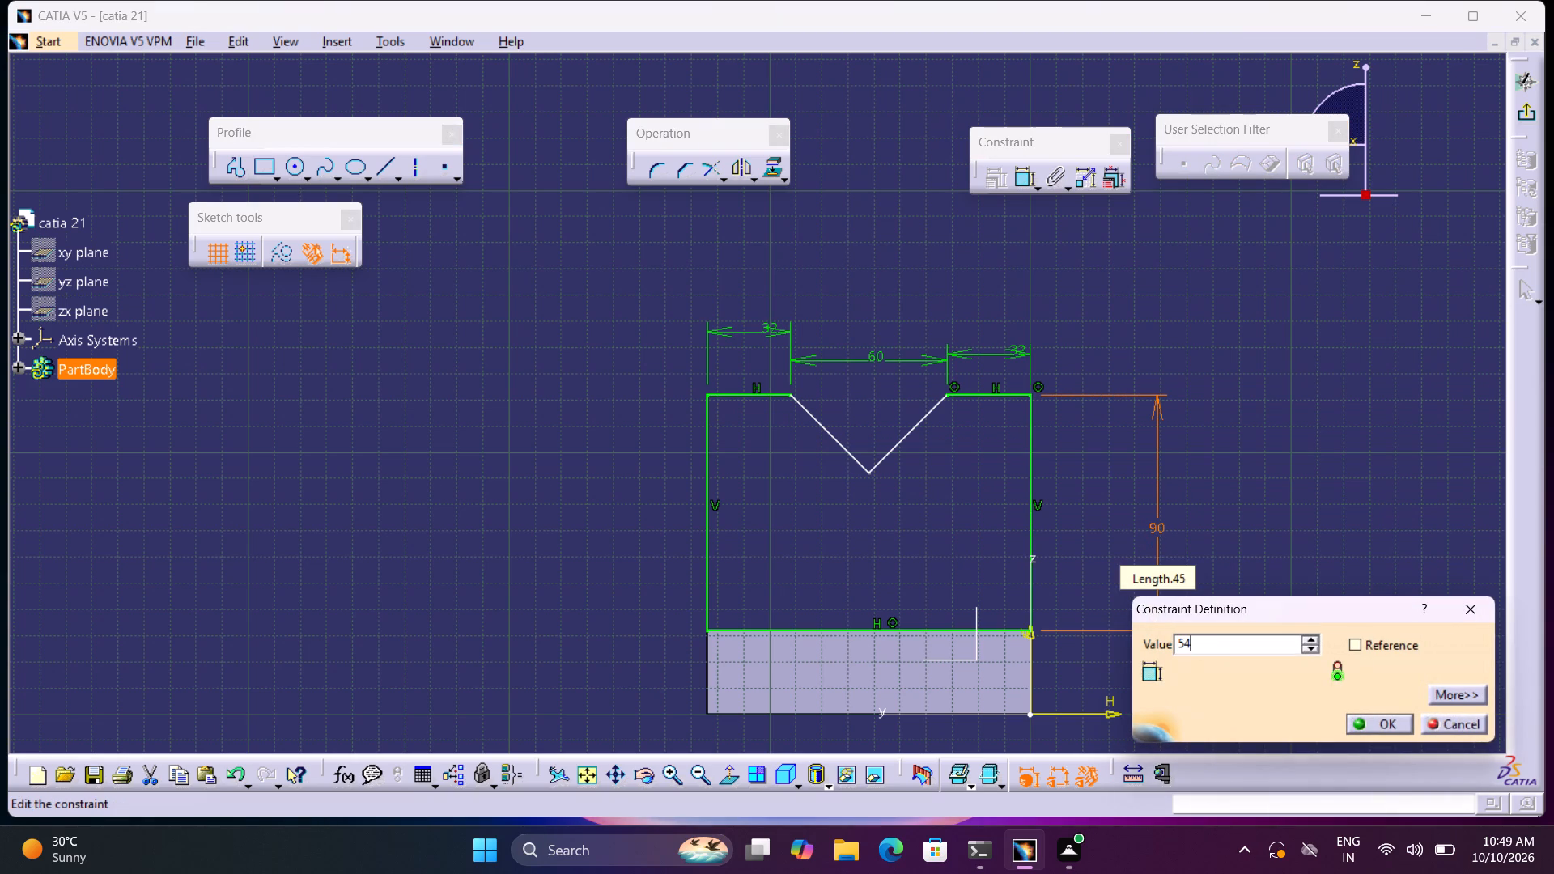
{"action": "key", "text": "Return"}
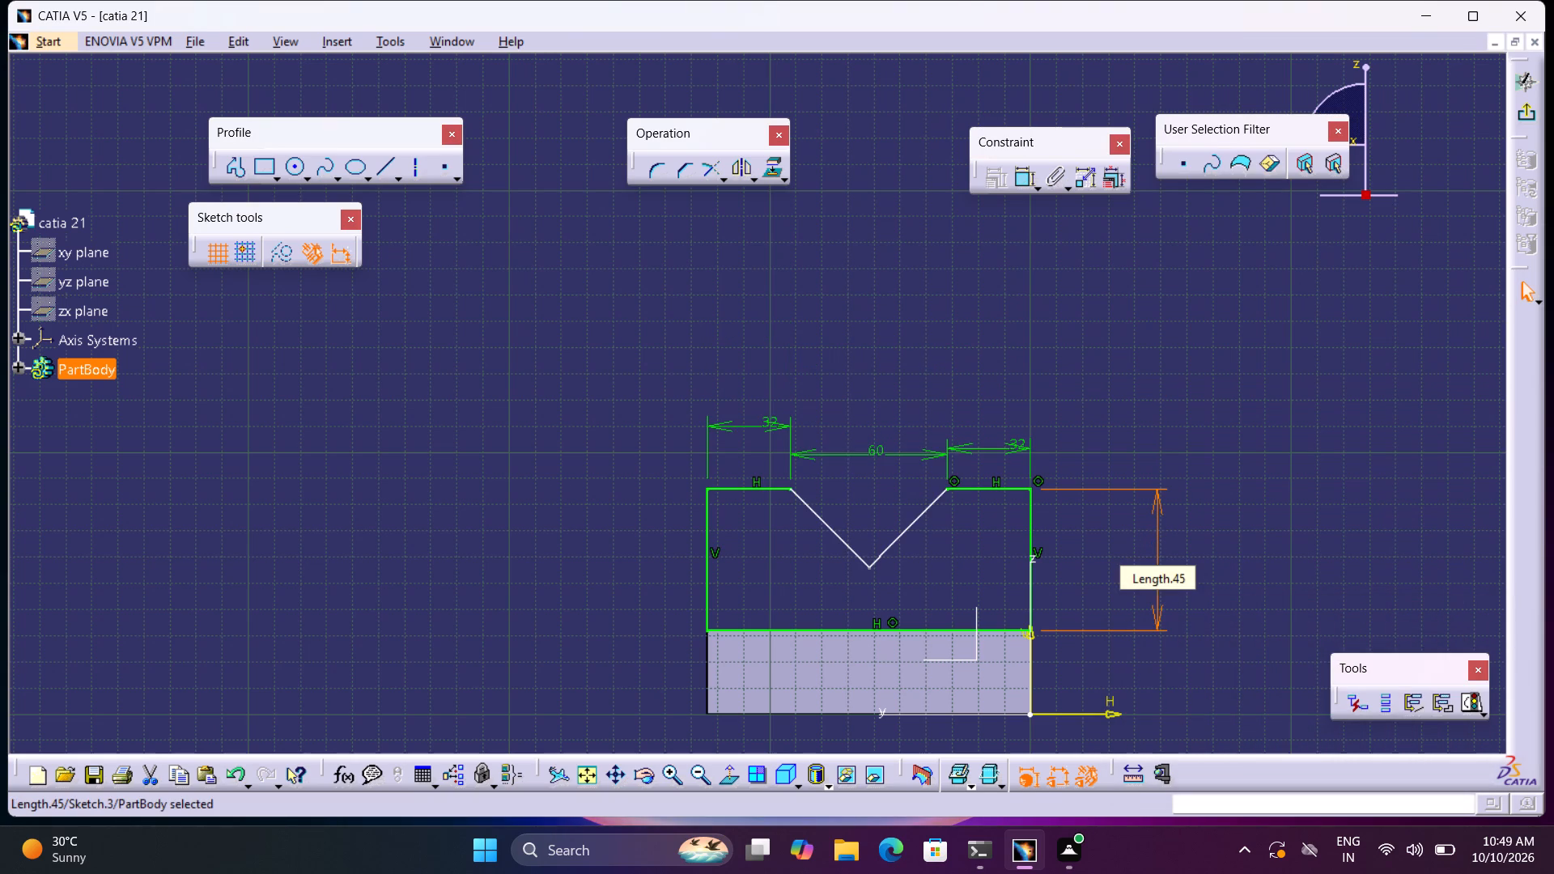
Exit the sketch and pad the V-notched profile 40 mm in the reversed direction, over the base block.
{"action": "left_click", "coordinate": [1524, 116]}
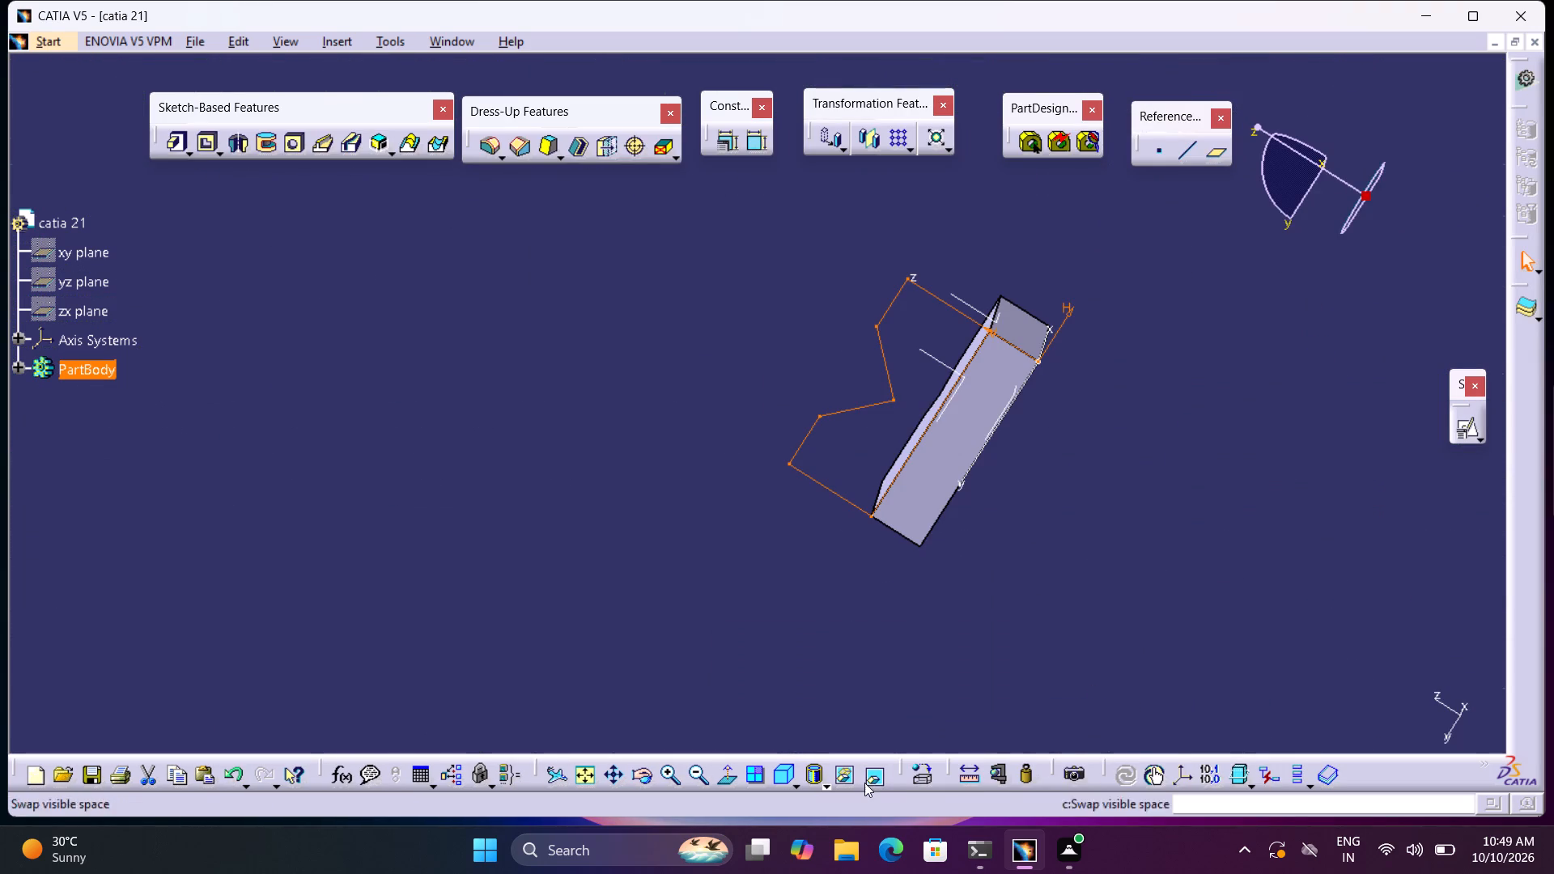
{"action": "left_click", "coordinate": [786, 765]}
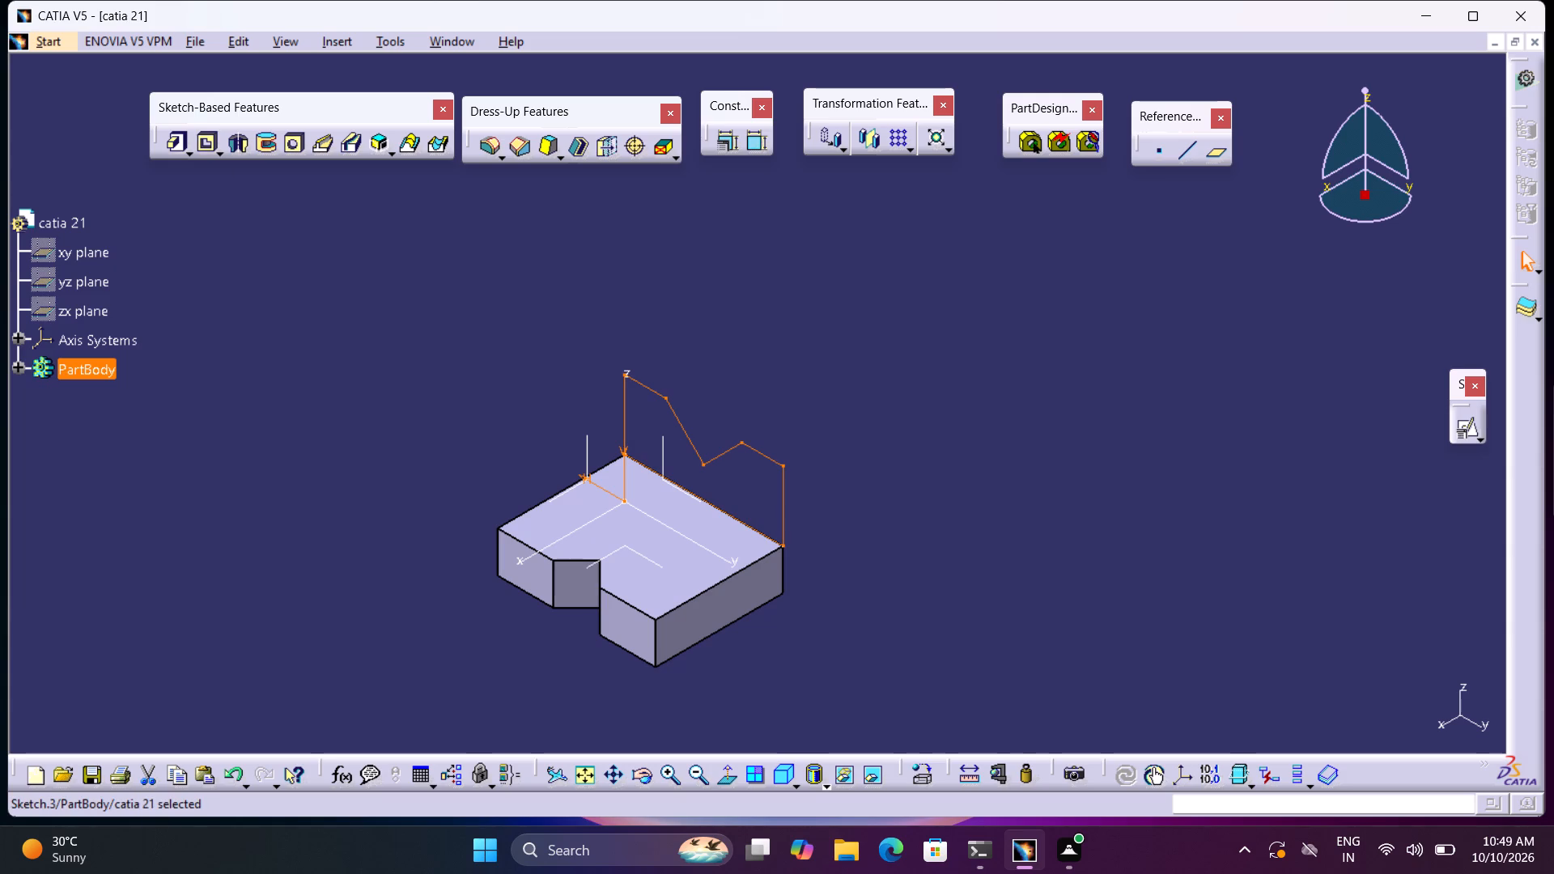
{"action": "left_click", "coordinate": [175, 134]}
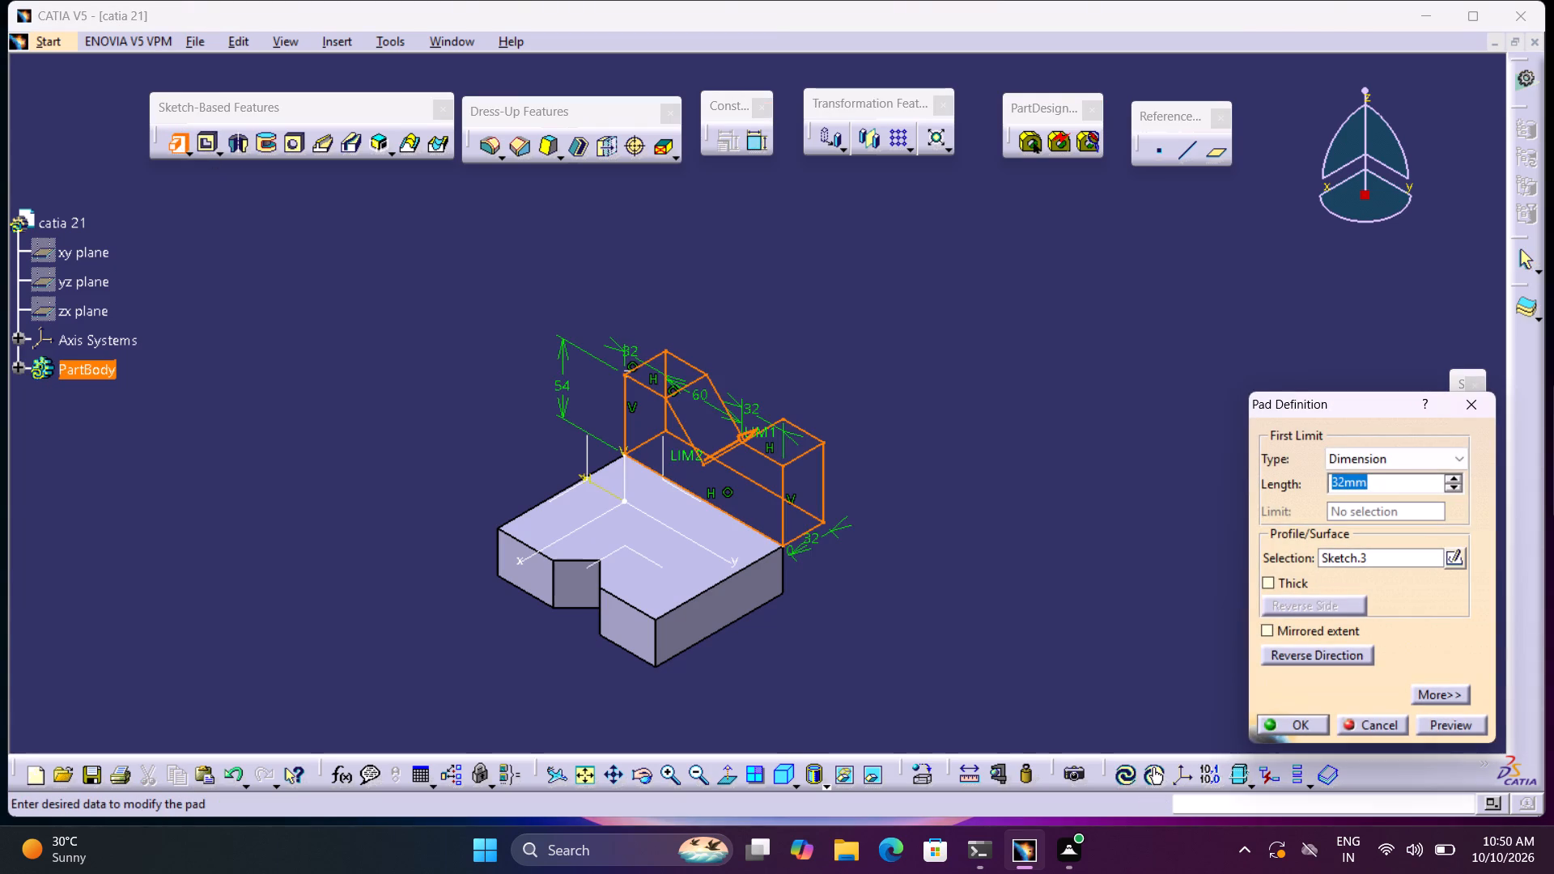
{"action": "left_click", "coordinate": [1307, 656]}
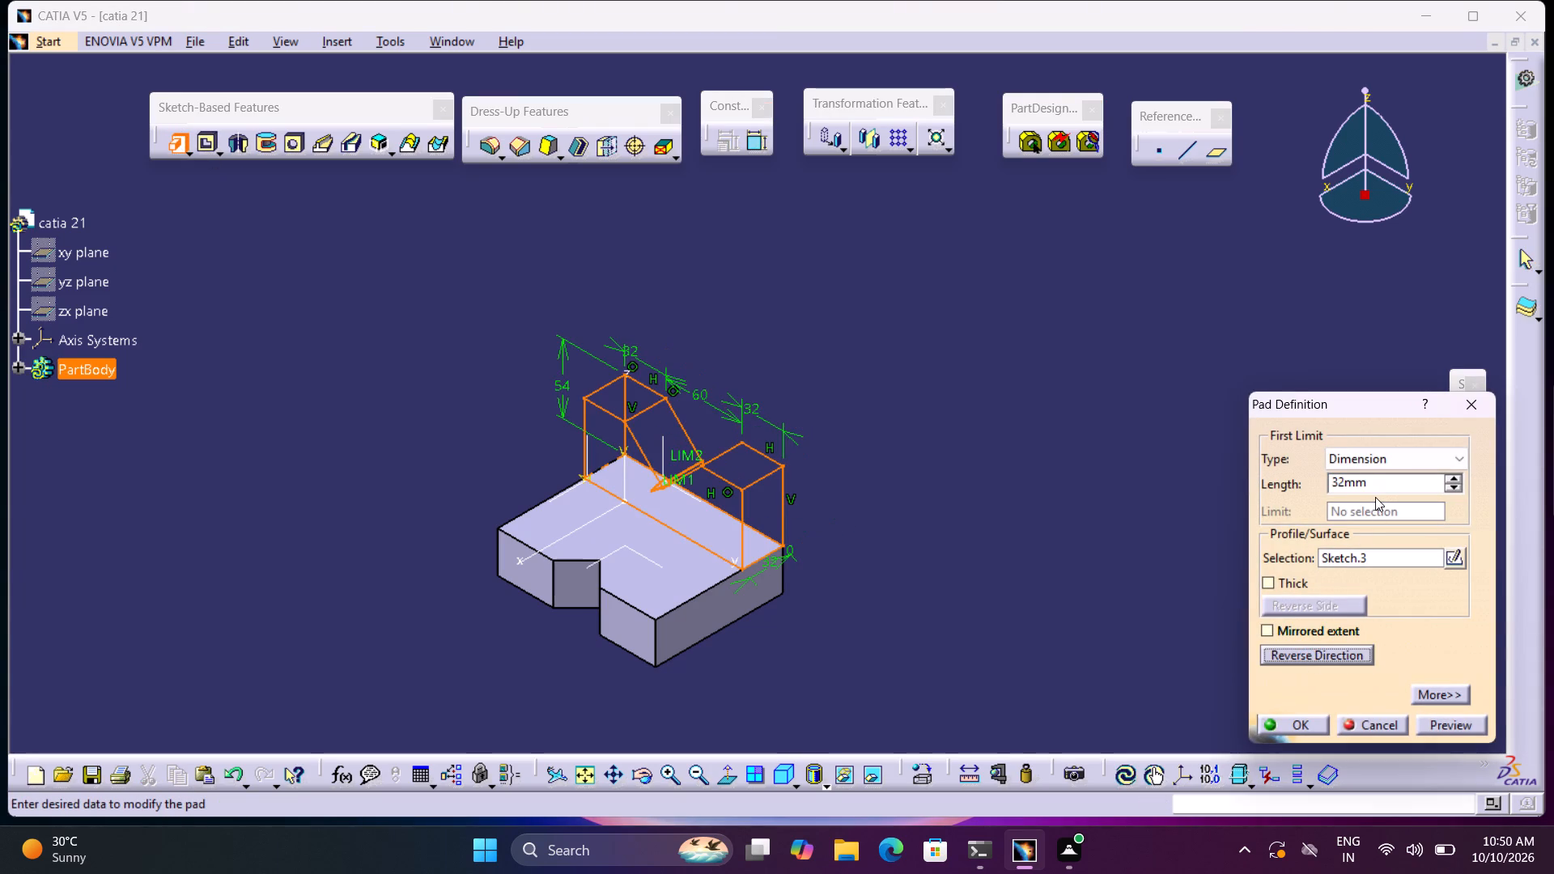
{"action": "left_click_drag", "start_coordinate": [1378, 477], "coordinate": [1295, 467]}
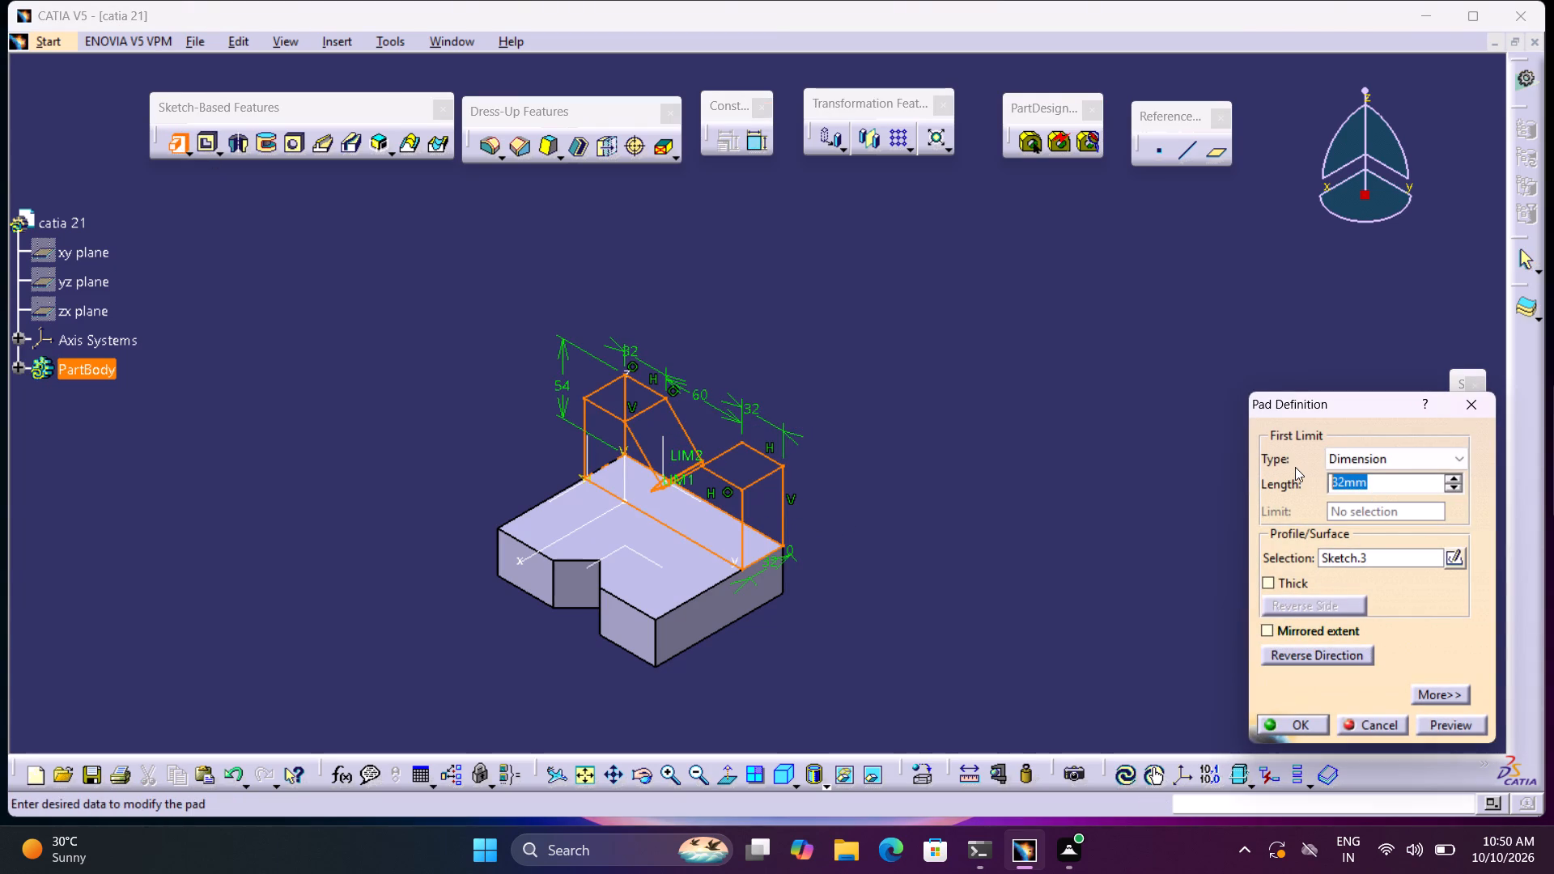
{"action": "type", "text": "40"}
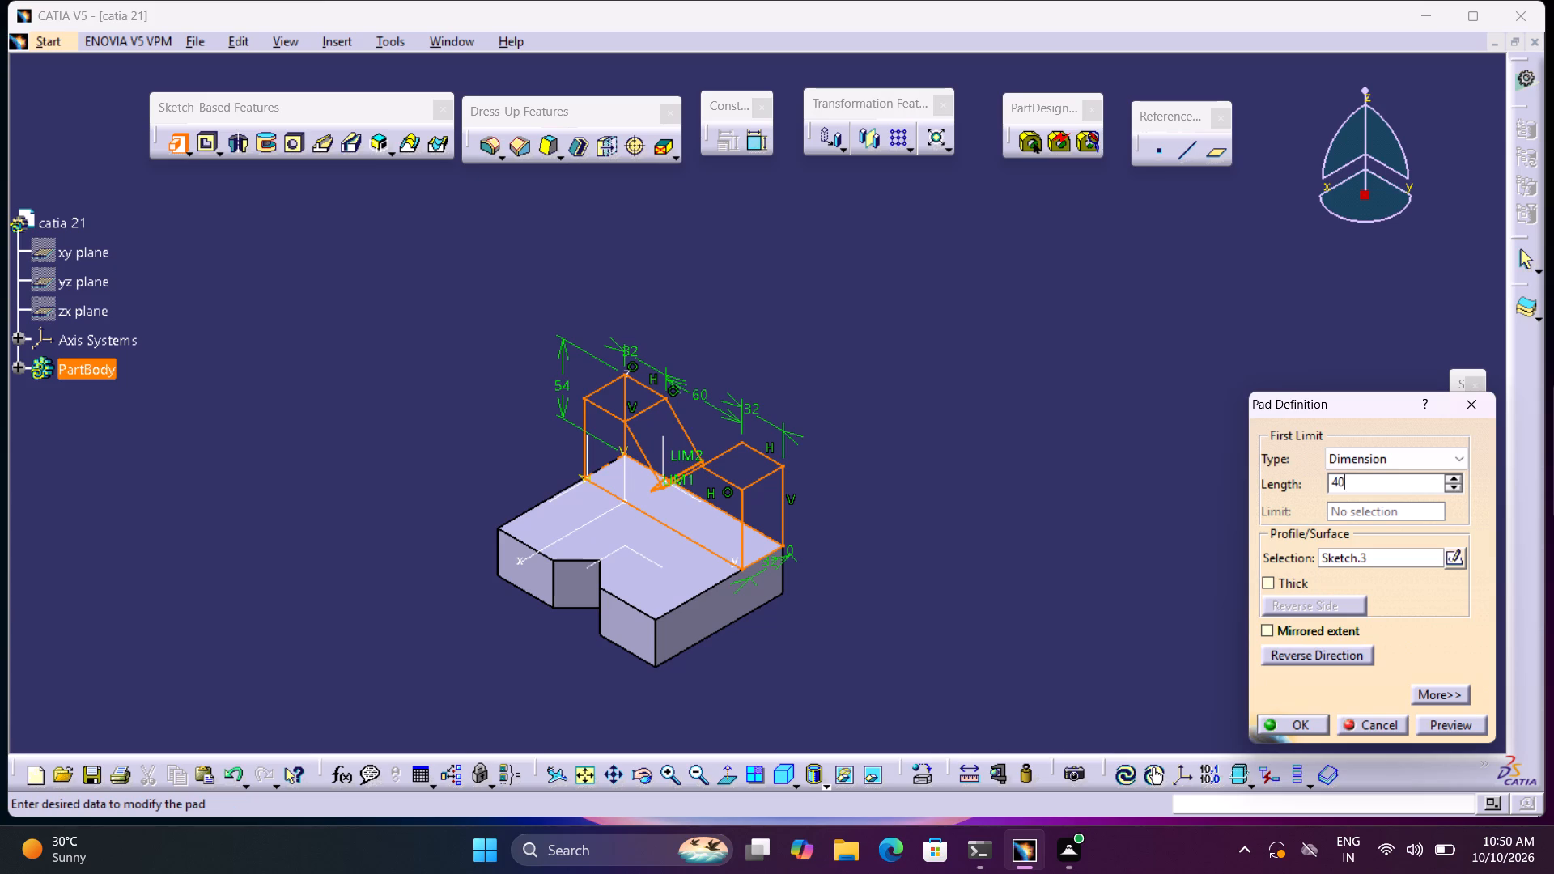
{"action": "left_click", "coordinate": [1316, 721]}
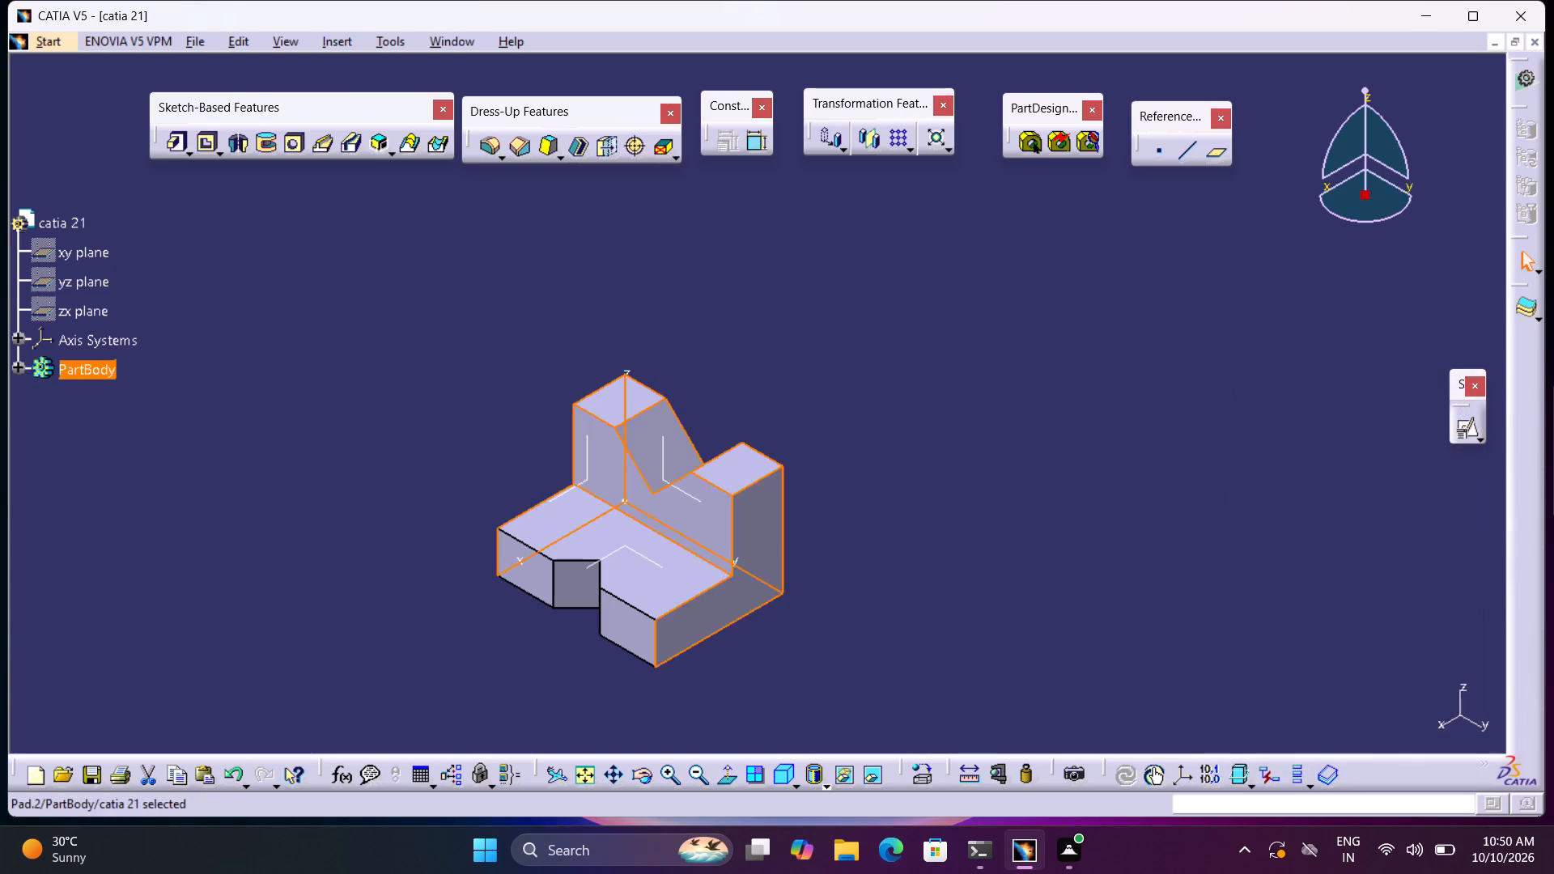
{"action": "left_click", "coordinate": [1168, 606]}
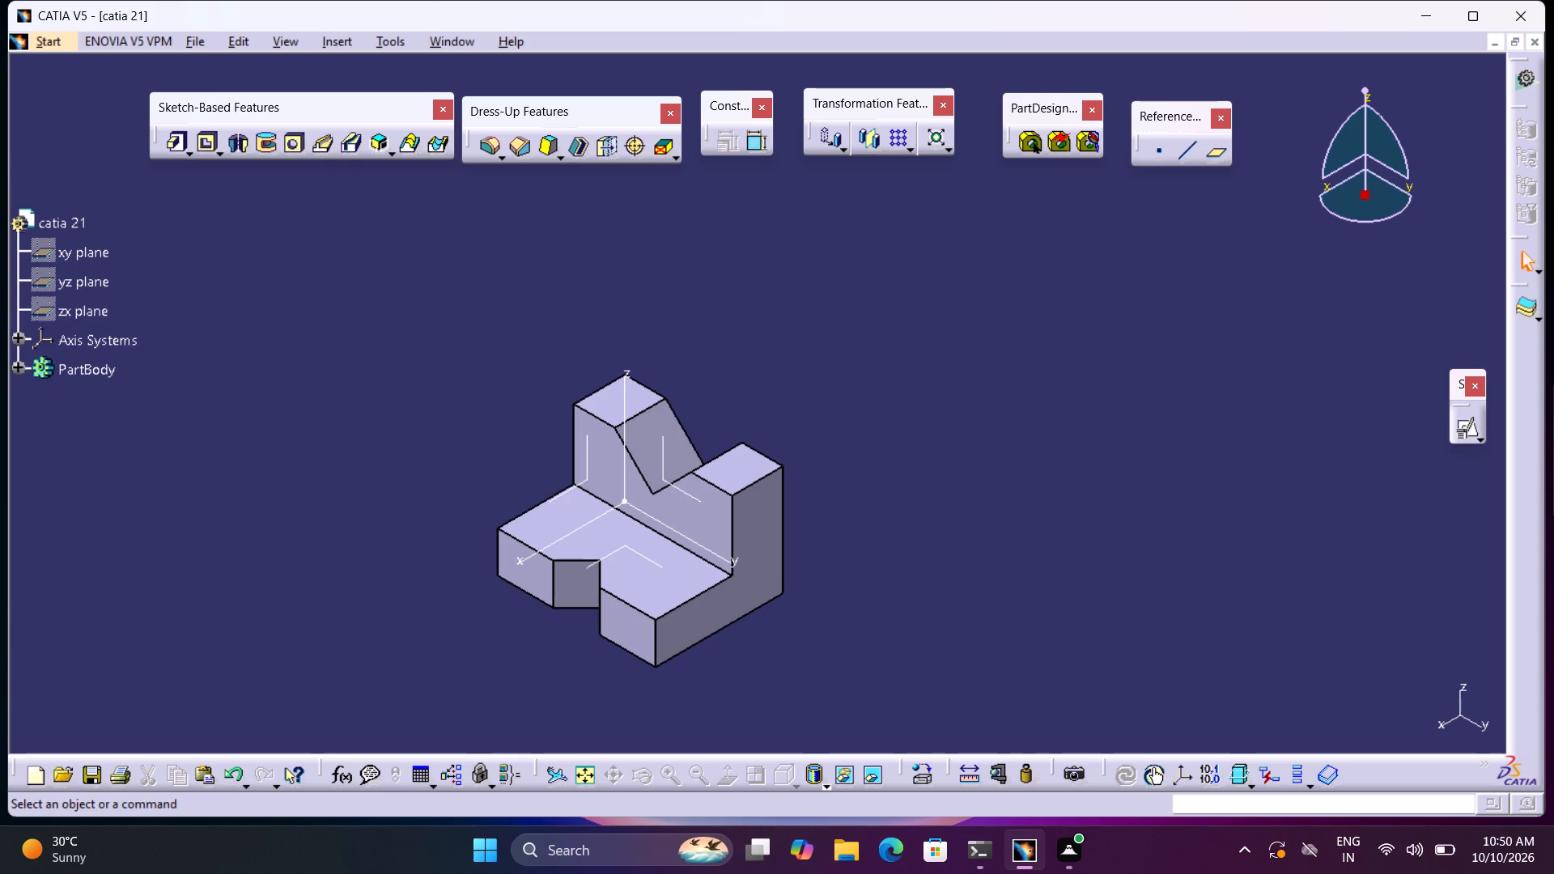
Open a positioned sketch on the L-shaped side face of the body.
{"action": "left_click", "coordinate": [1471, 434]}
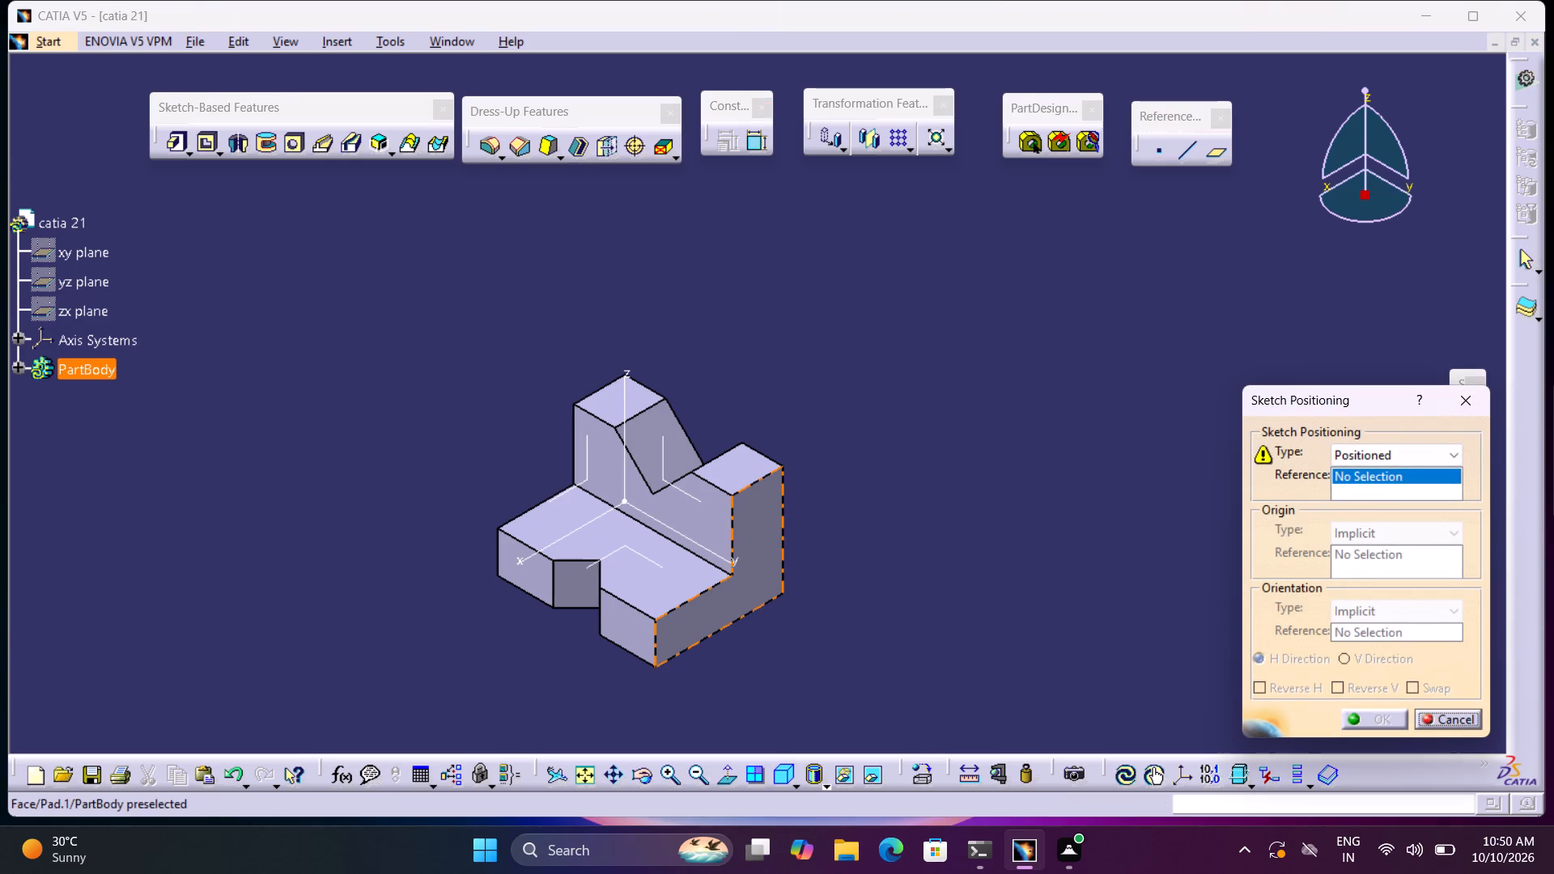
{"action": "left_click", "coordinate": [775, 546]}
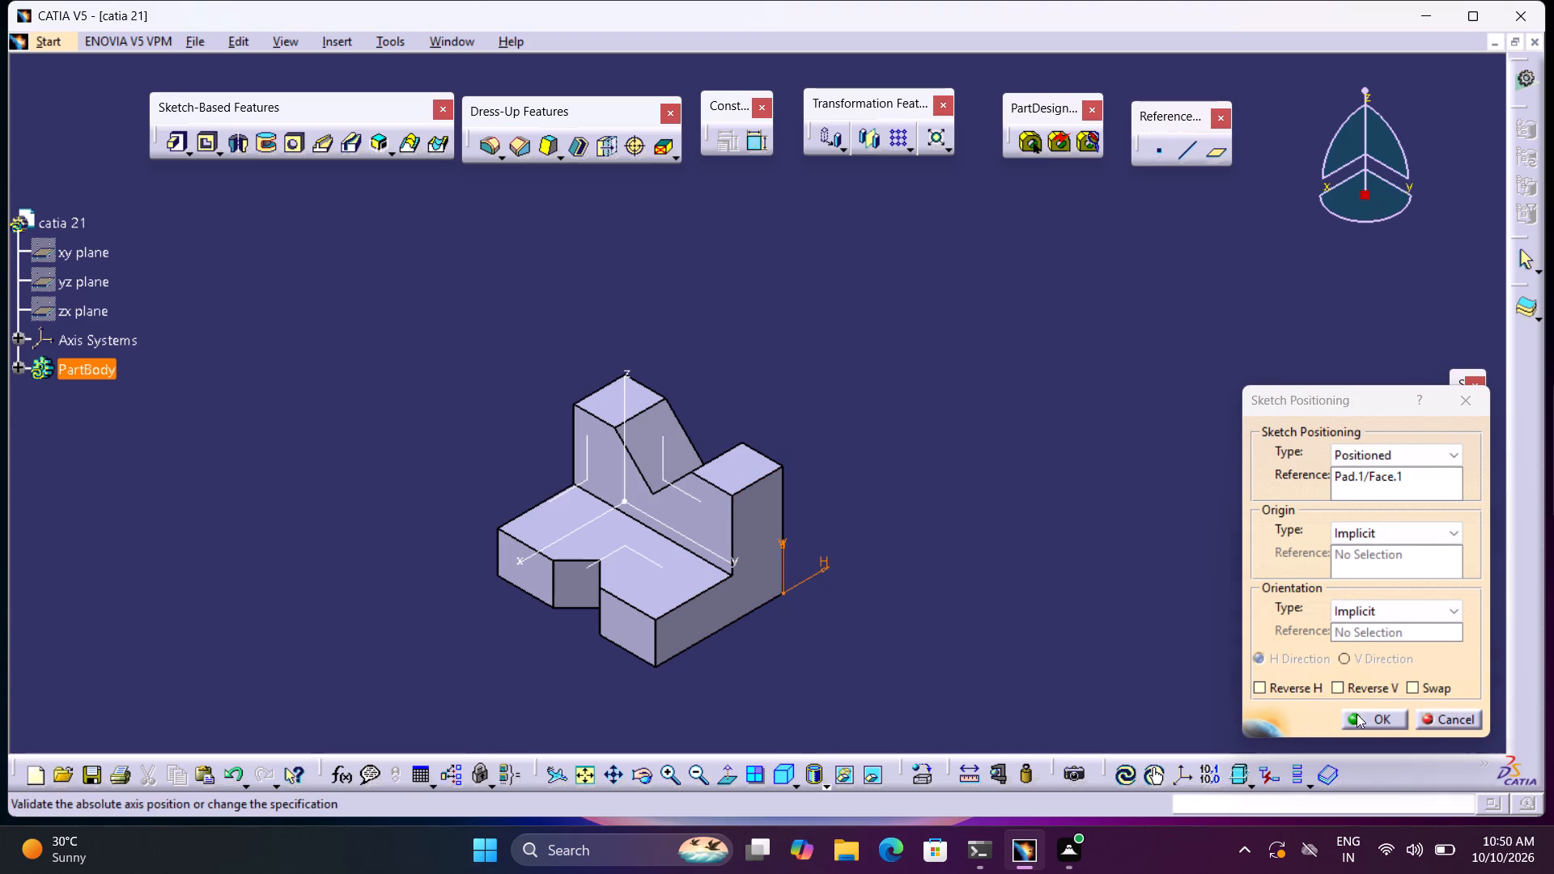
{"action": "left_click", "coordinate": [1357, 713]}
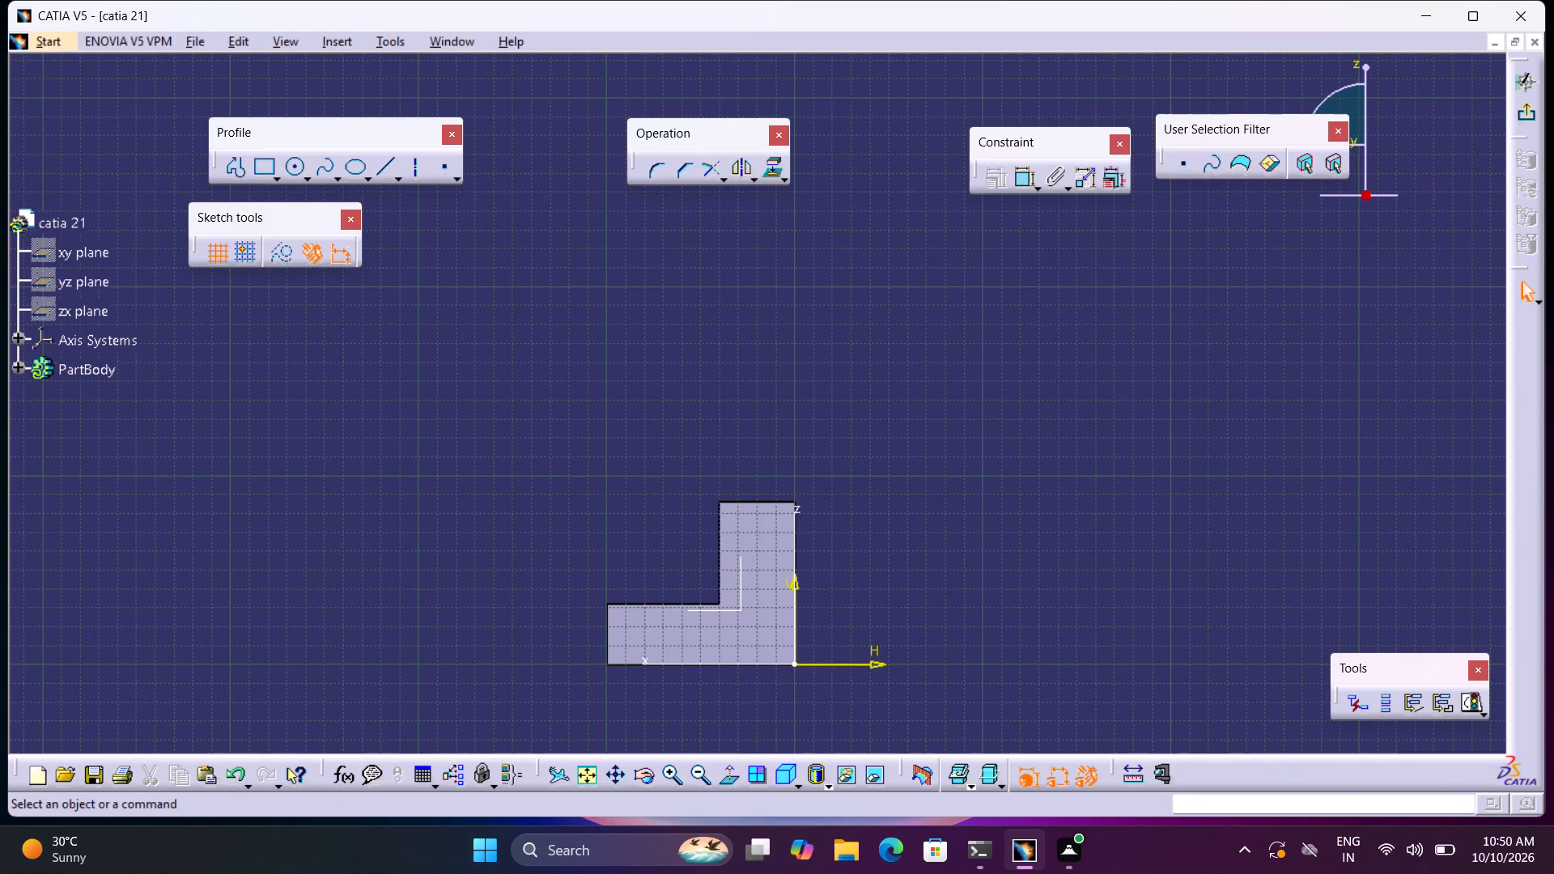
Project the outline of the L-shaped side face into the sketch as reference edges.
{"action": "middle_click_drag", "start_coordinate": [927, 629], "coordinate": [1002, 548]}
{"action": "right_click", "coordinate": [1035, 662]}
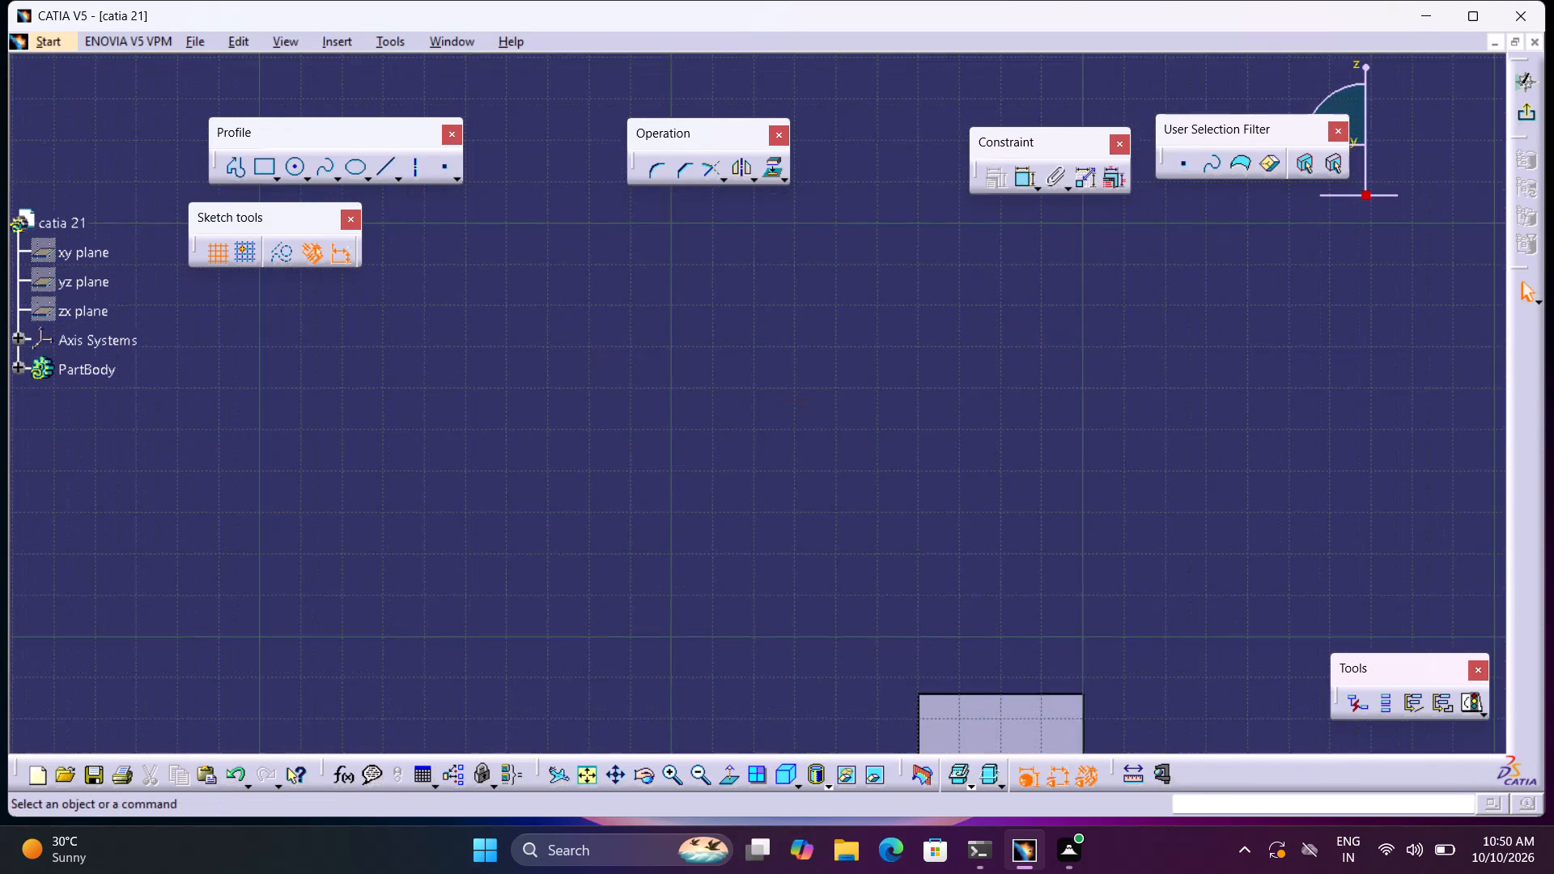
{"action": "middle_click_drag", "start_coordinate": [1038, 601], "coordinate": [1167, 251]}
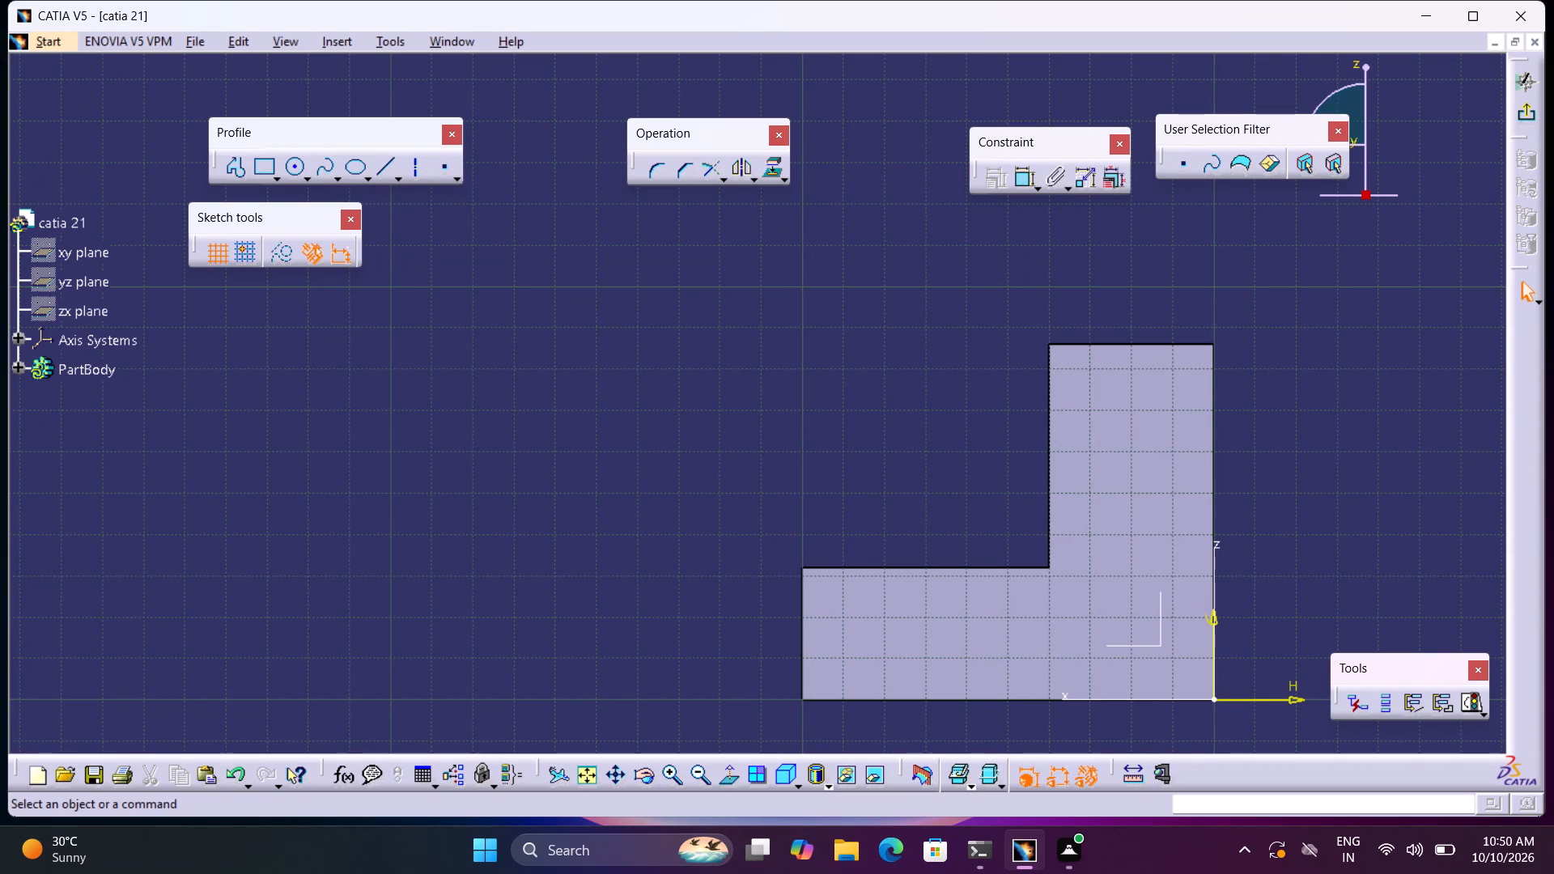
{"action": "left_click", "coordinate": [763, 180]}
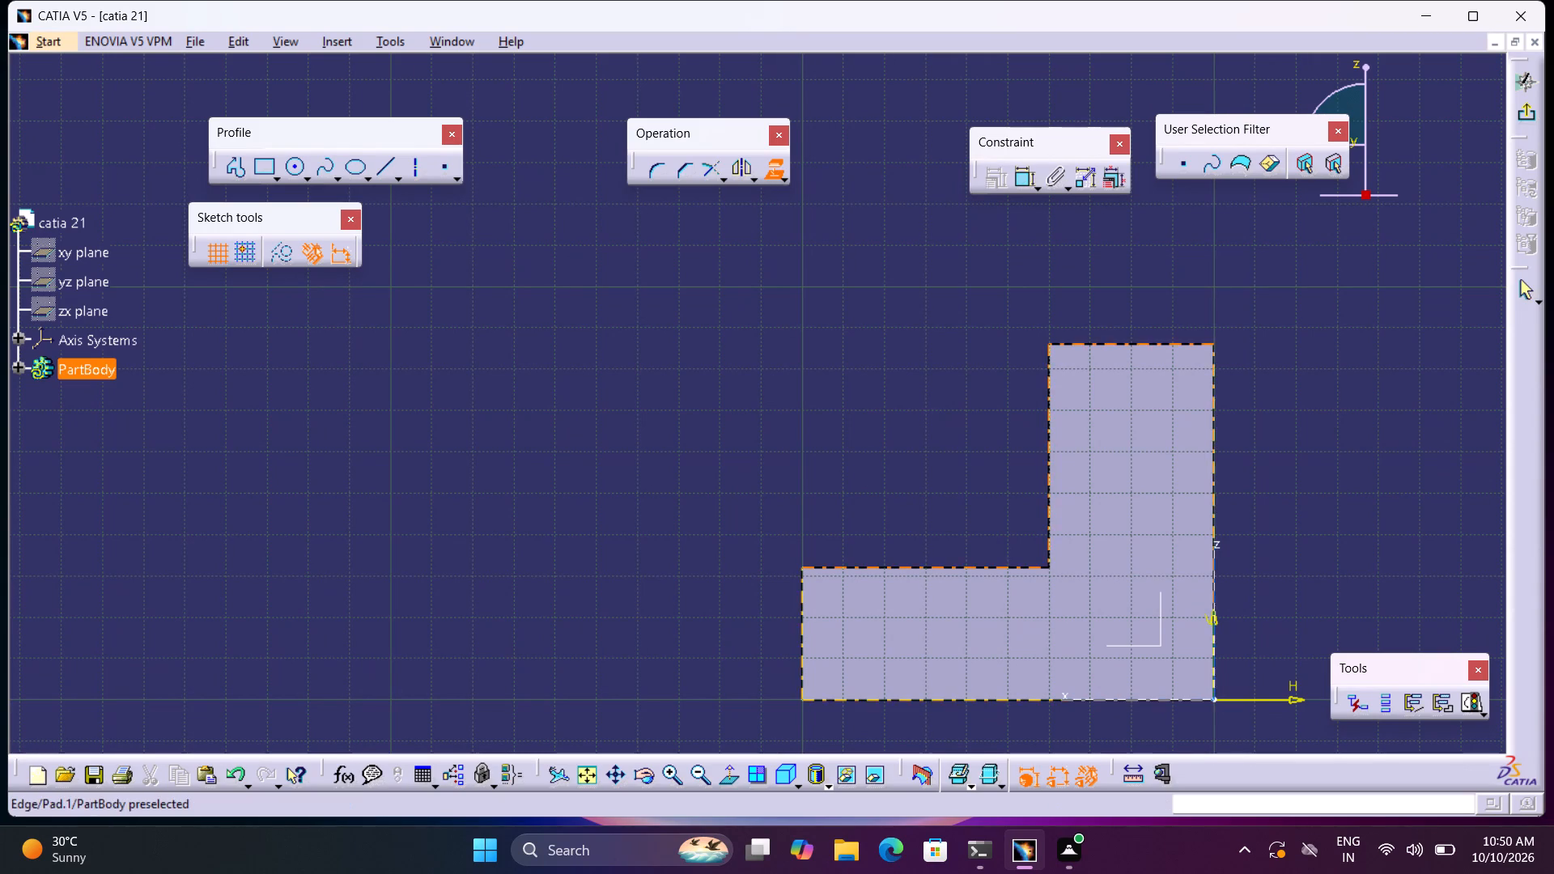
{"action": "left_click", "coordinate": [916, 600]}
Sketch a closed triangle joining the upright's top inner corner, the step's inner corner and the base's outer top corner, with an about 81 mm sloping side.
{"action": "left_click", "coordinate": [241, 171]}
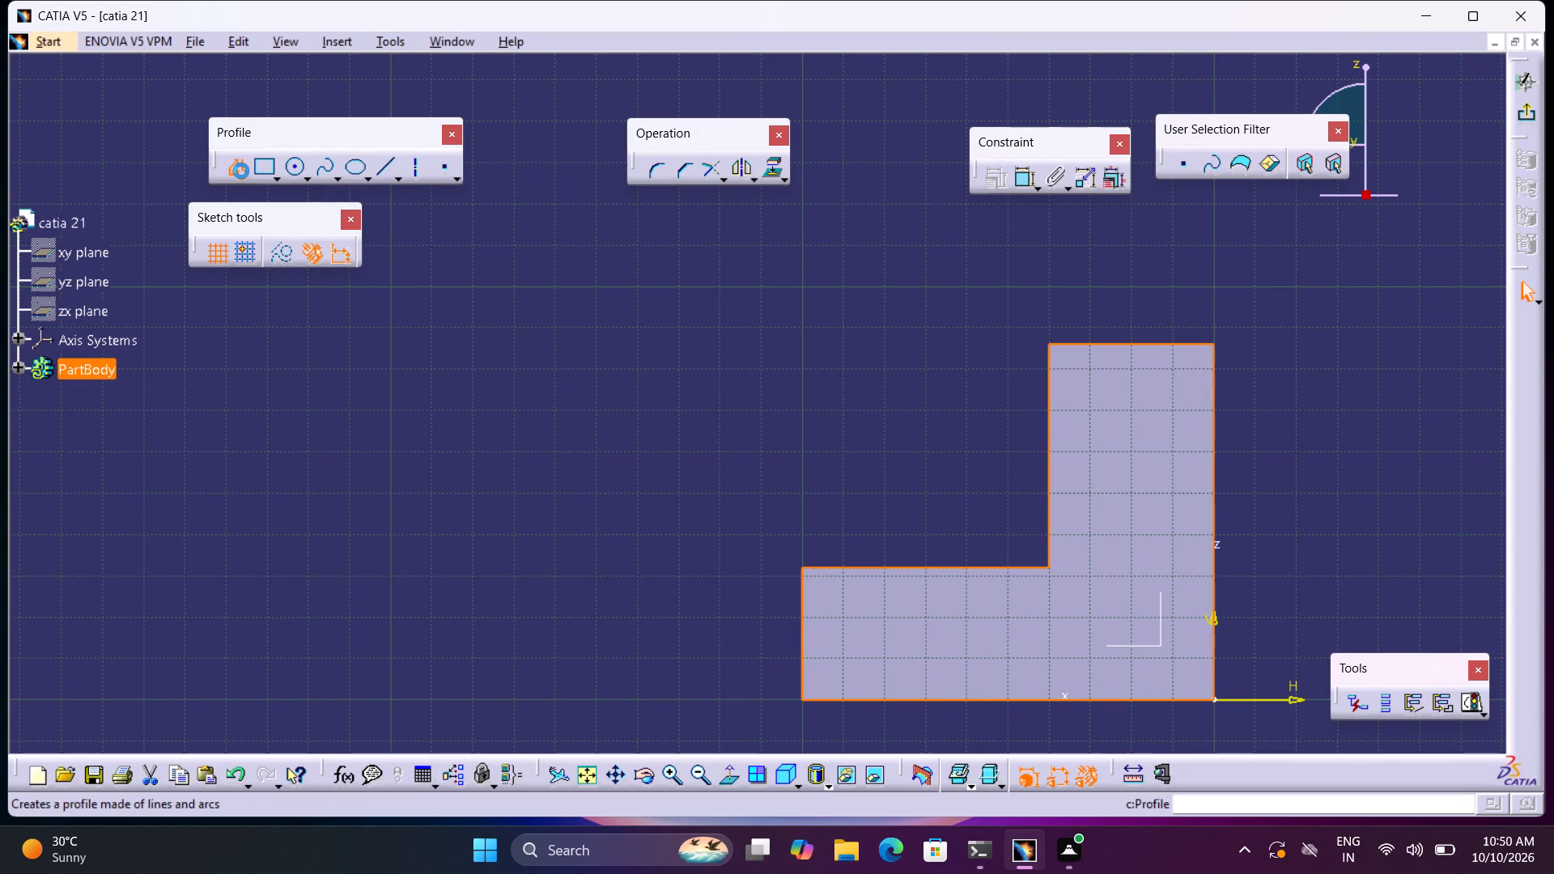
{"action": "left_click", "coordinate": [1050, 341]}
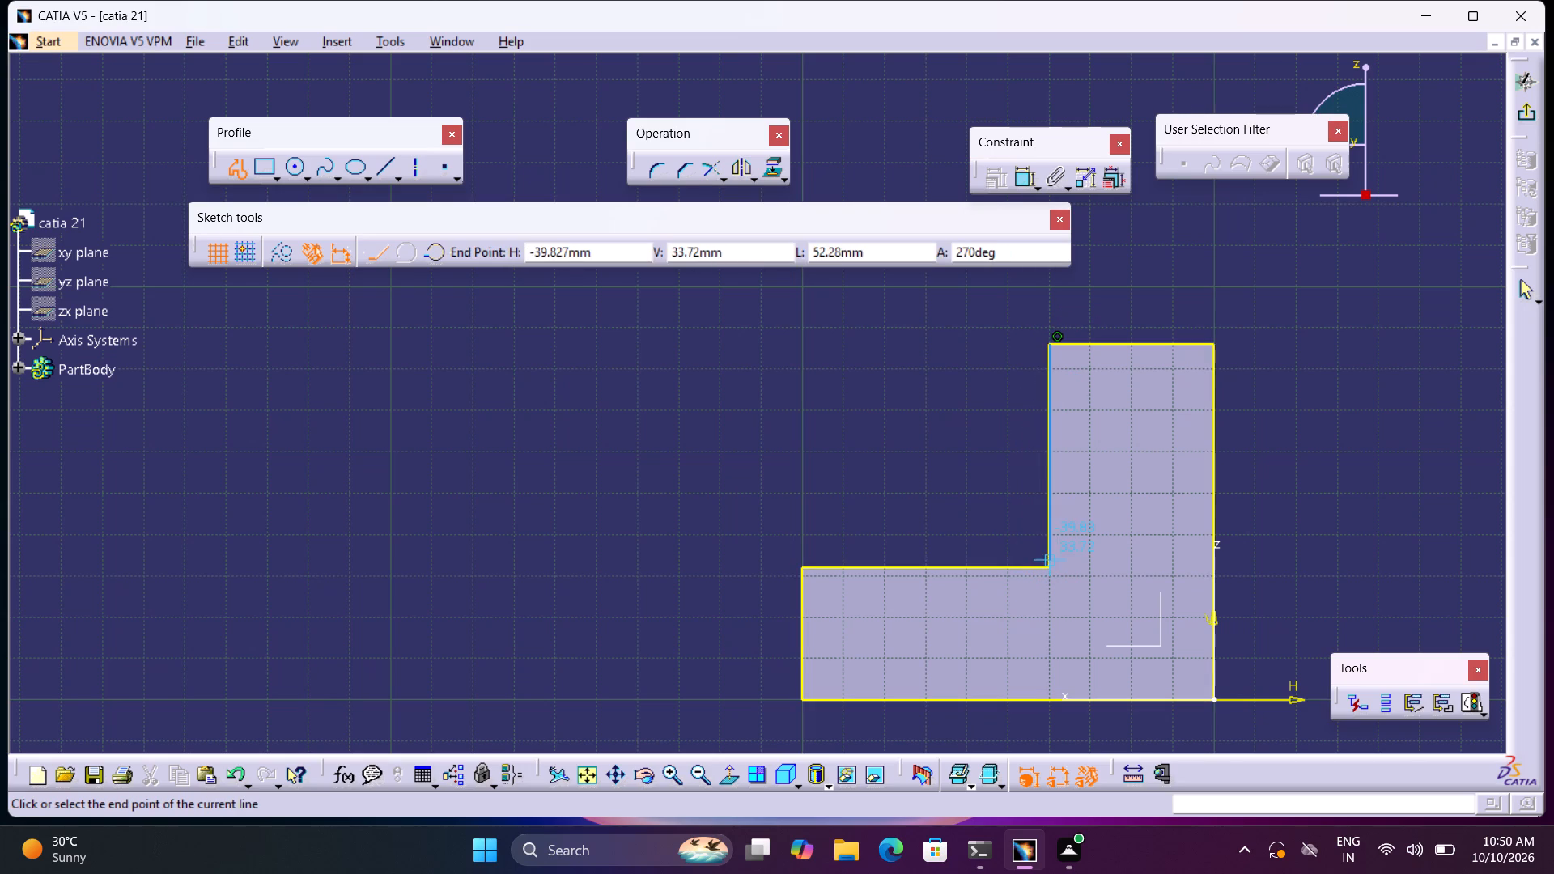
{"action": "left_click", "coordinate": [1048, 571]}
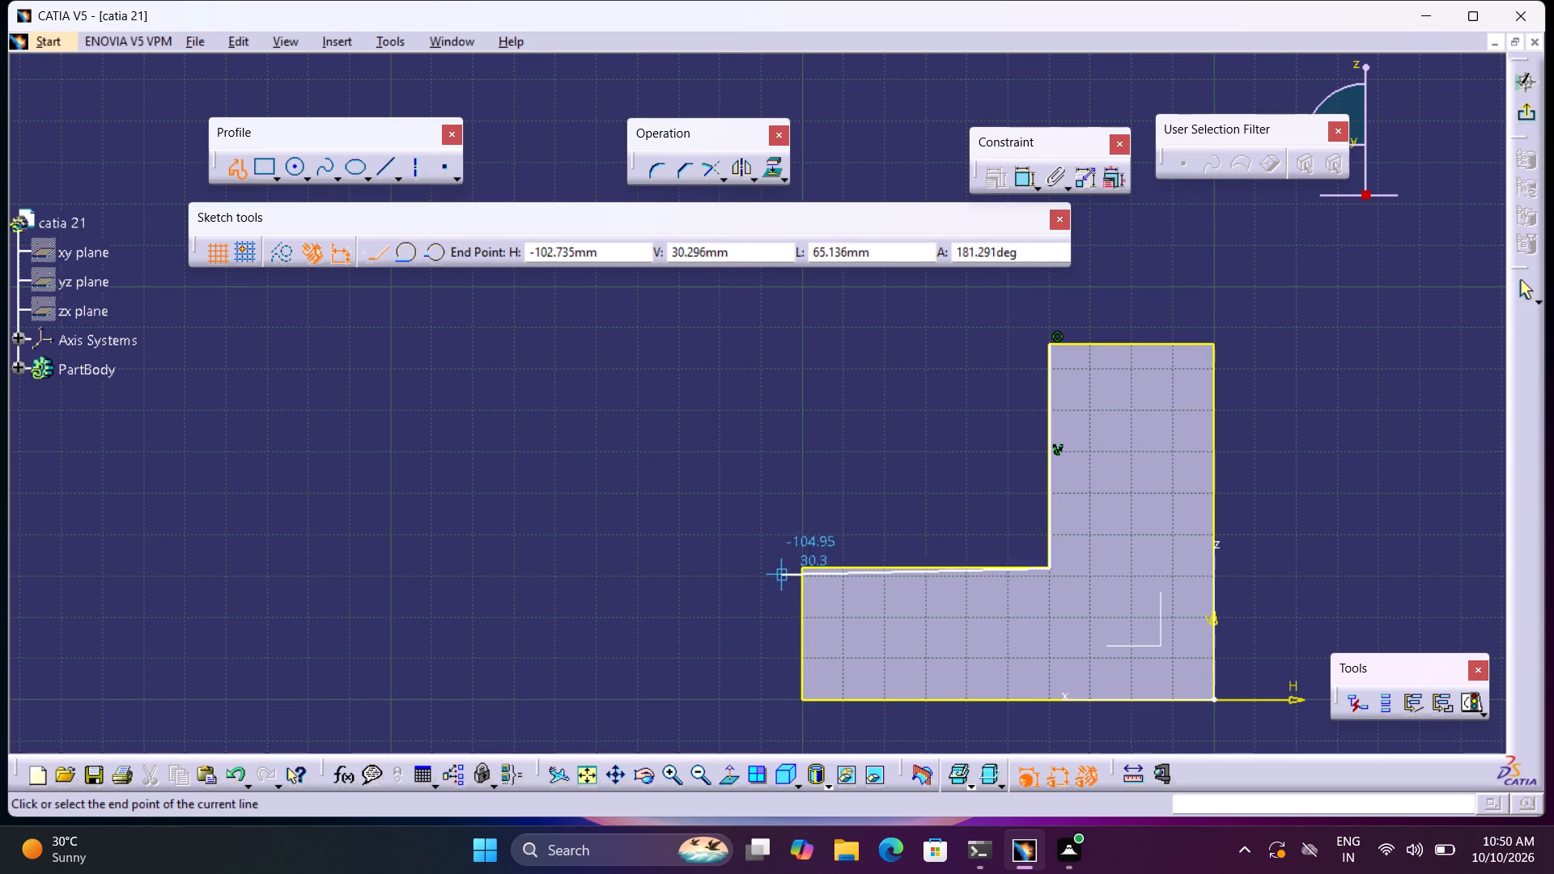
{"action": "left_click", "coordinate": [804, 568]}
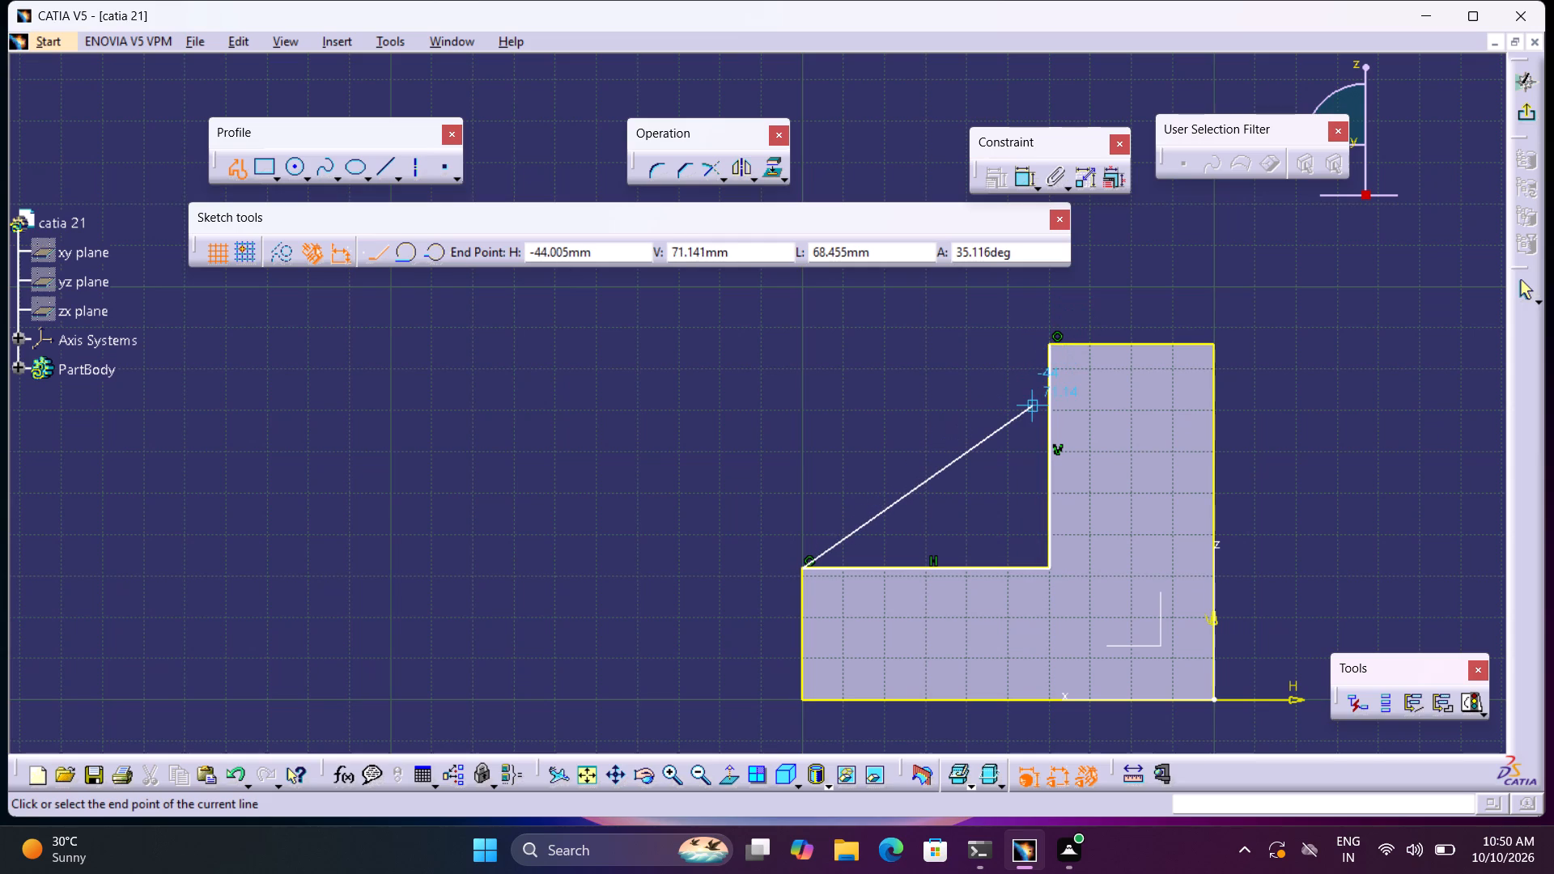
{"action": "key", "text": "ctrl+z"}
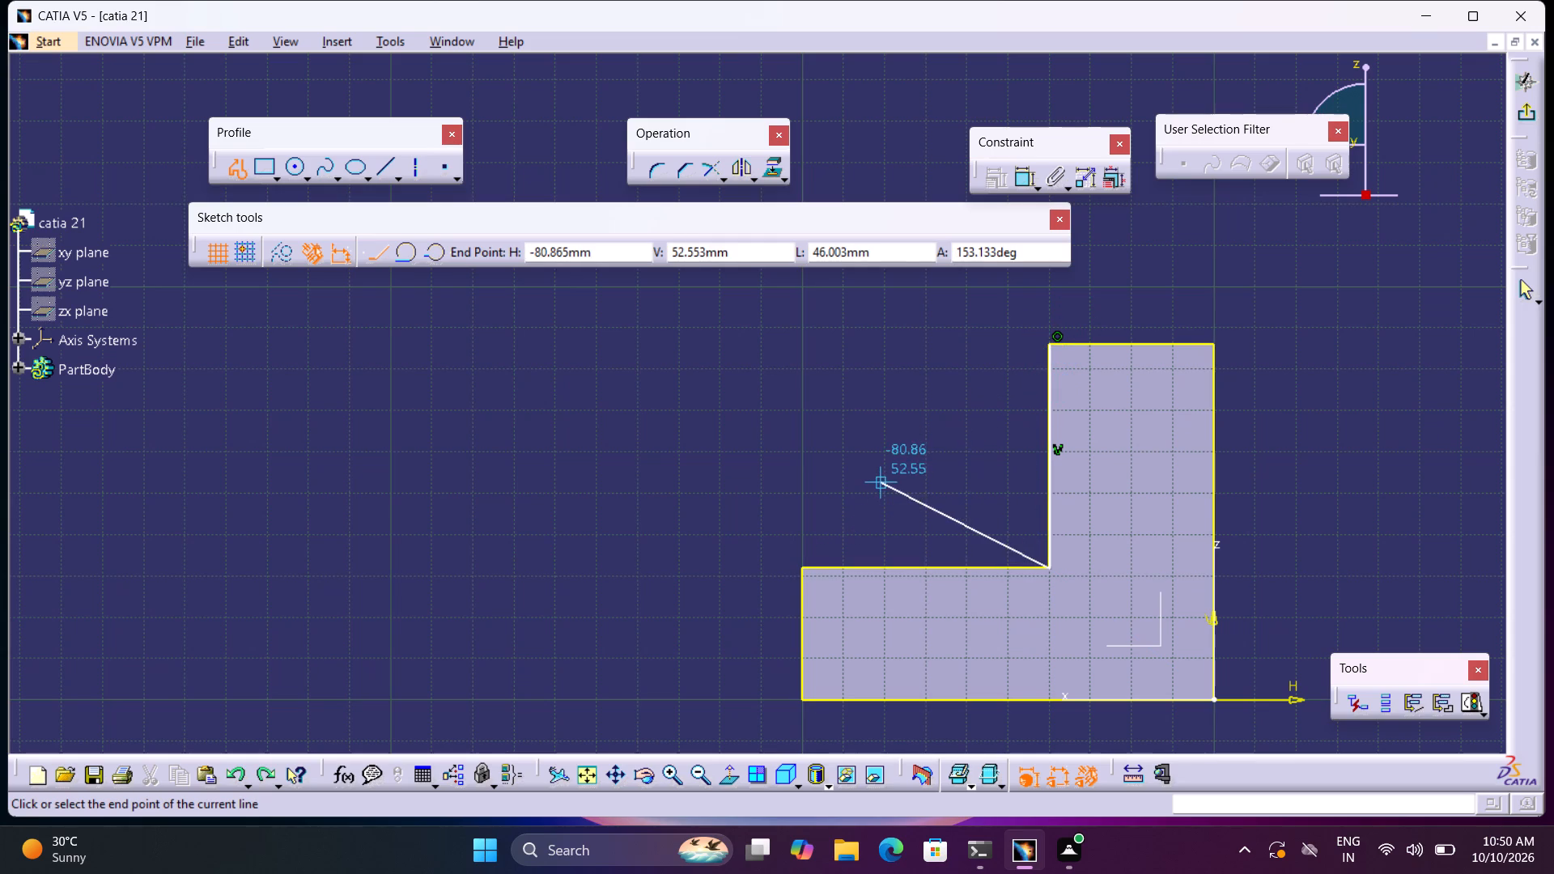
{"action": "left_click", "coordinate": [800, 567]}
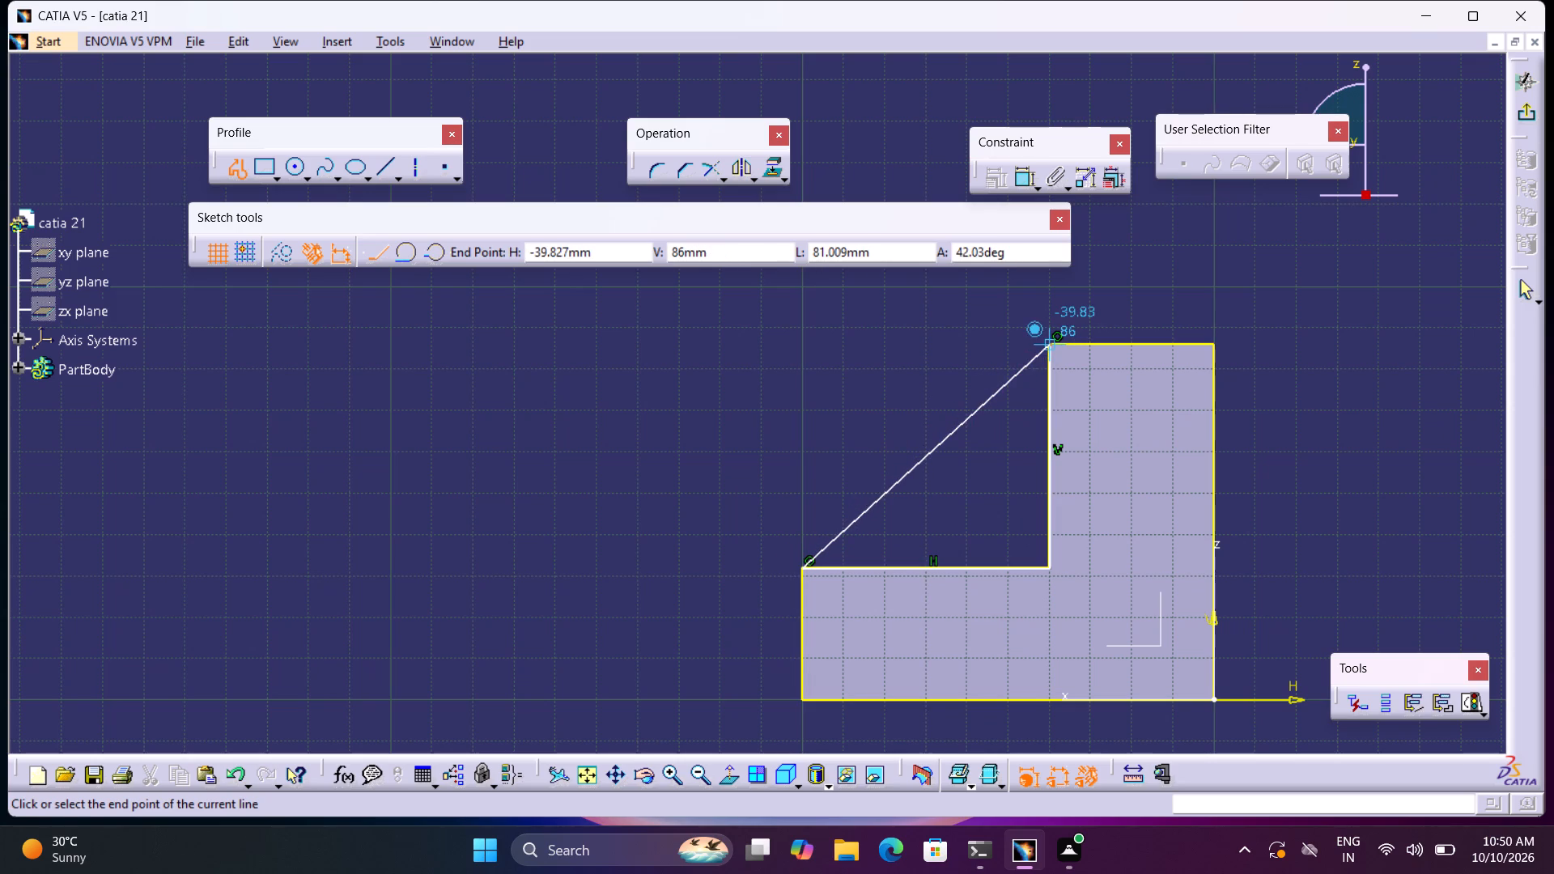
{"action": "left_click", "coordinate": [1050, 350]}
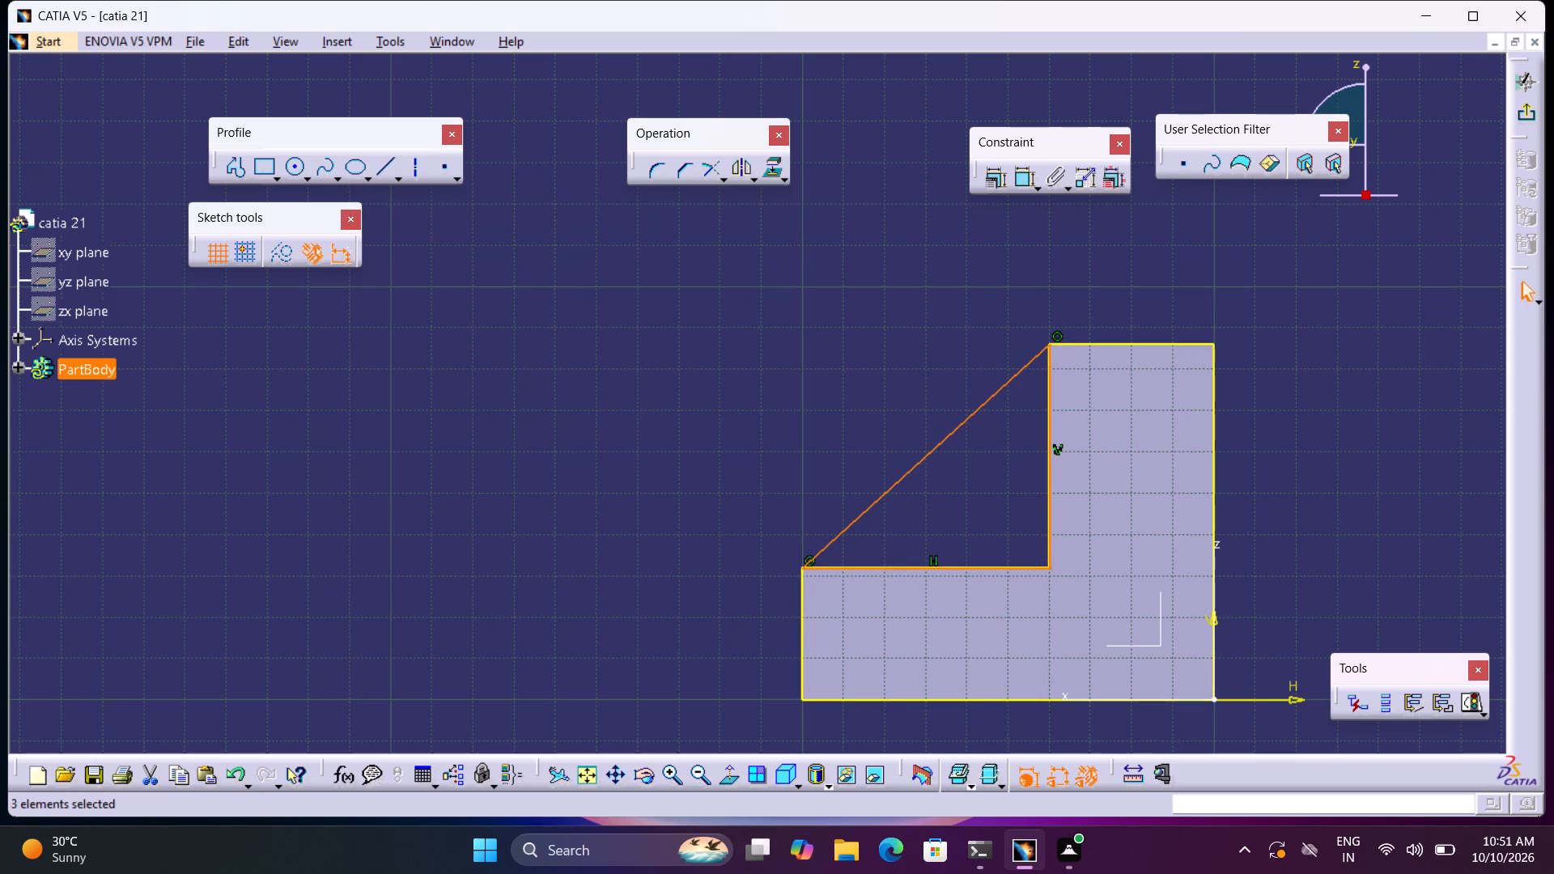
Delete the projected face outline, keeping only the triangular profile.
{"action": "left_click", "coordinate": [1120, 217]}
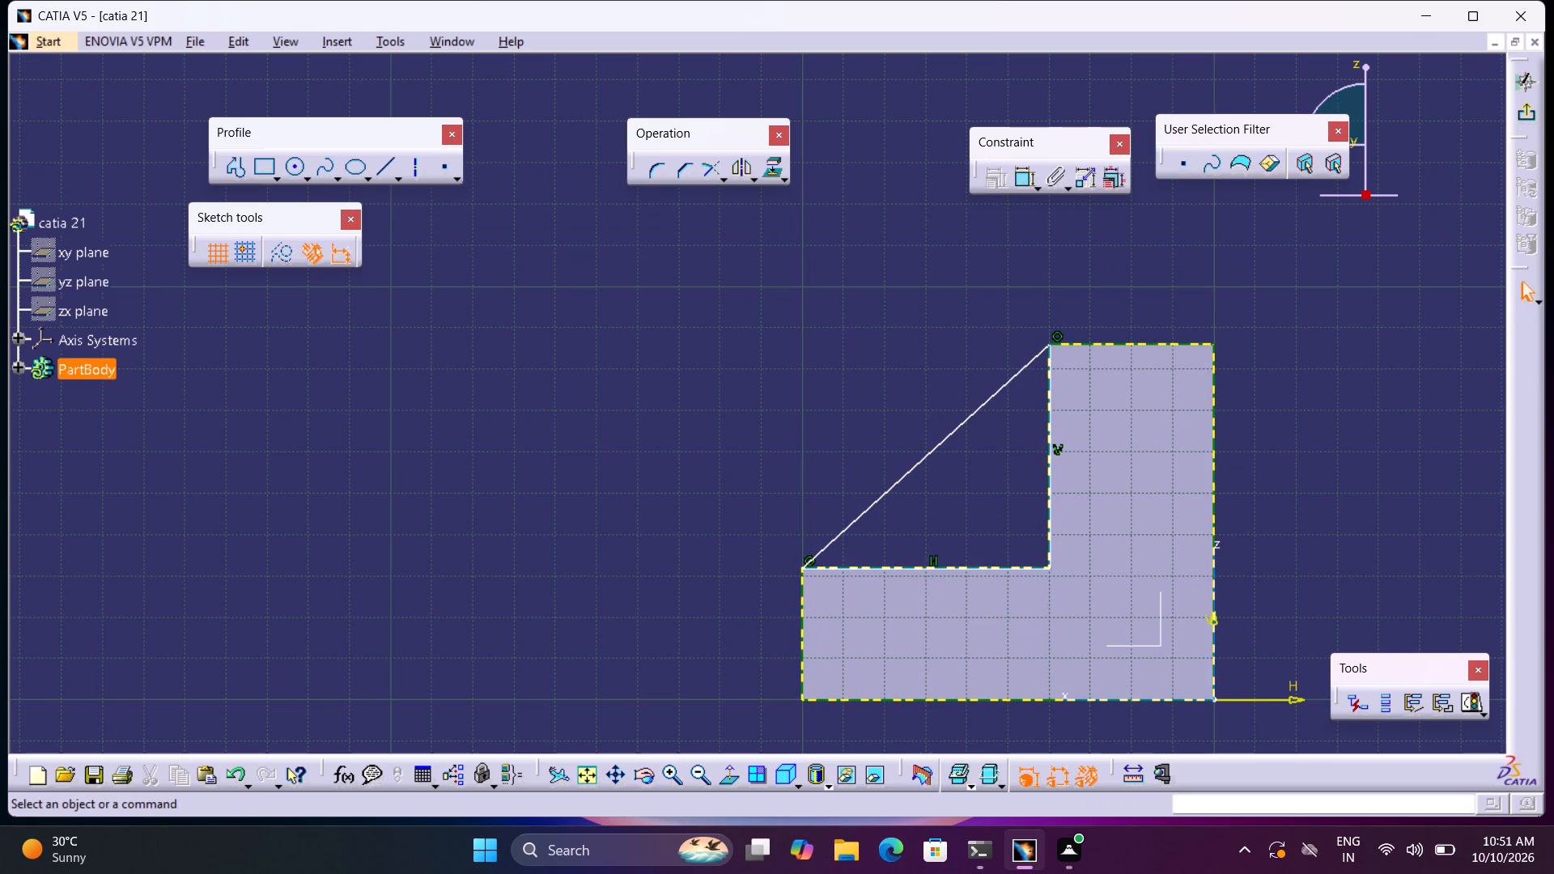
{"action": "left_click", "coordinate": [1138, 348]}
{"action": "key", "text": "Delete"}
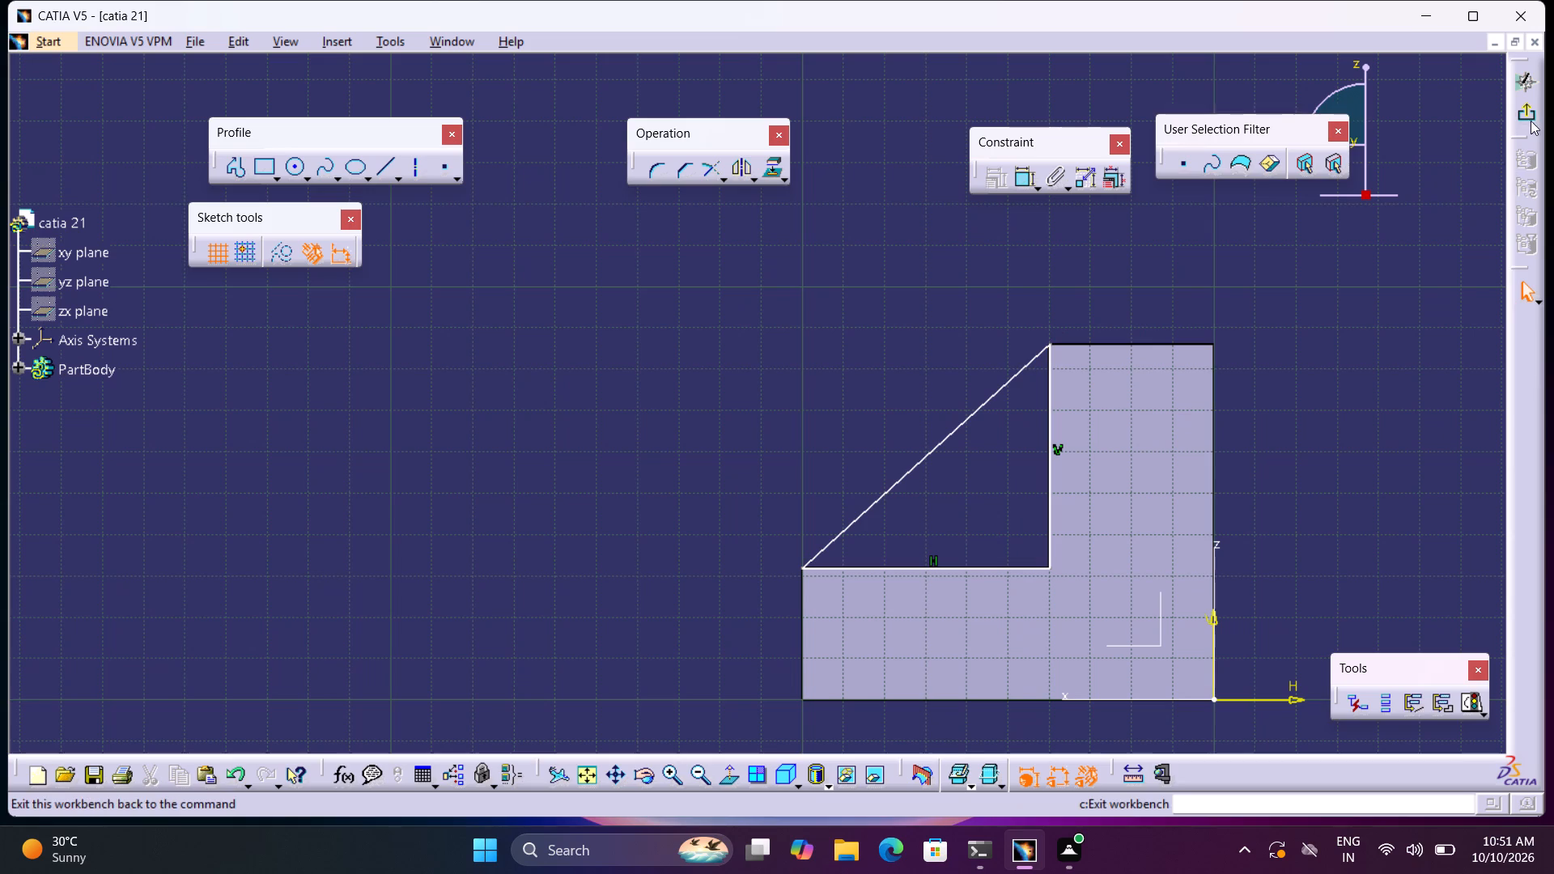
Exit the sketch and pad the triangular profile 18 mm in the reversed direction, inward over the base.
{"action": "left_click", "coordinate": [1527, 115]}
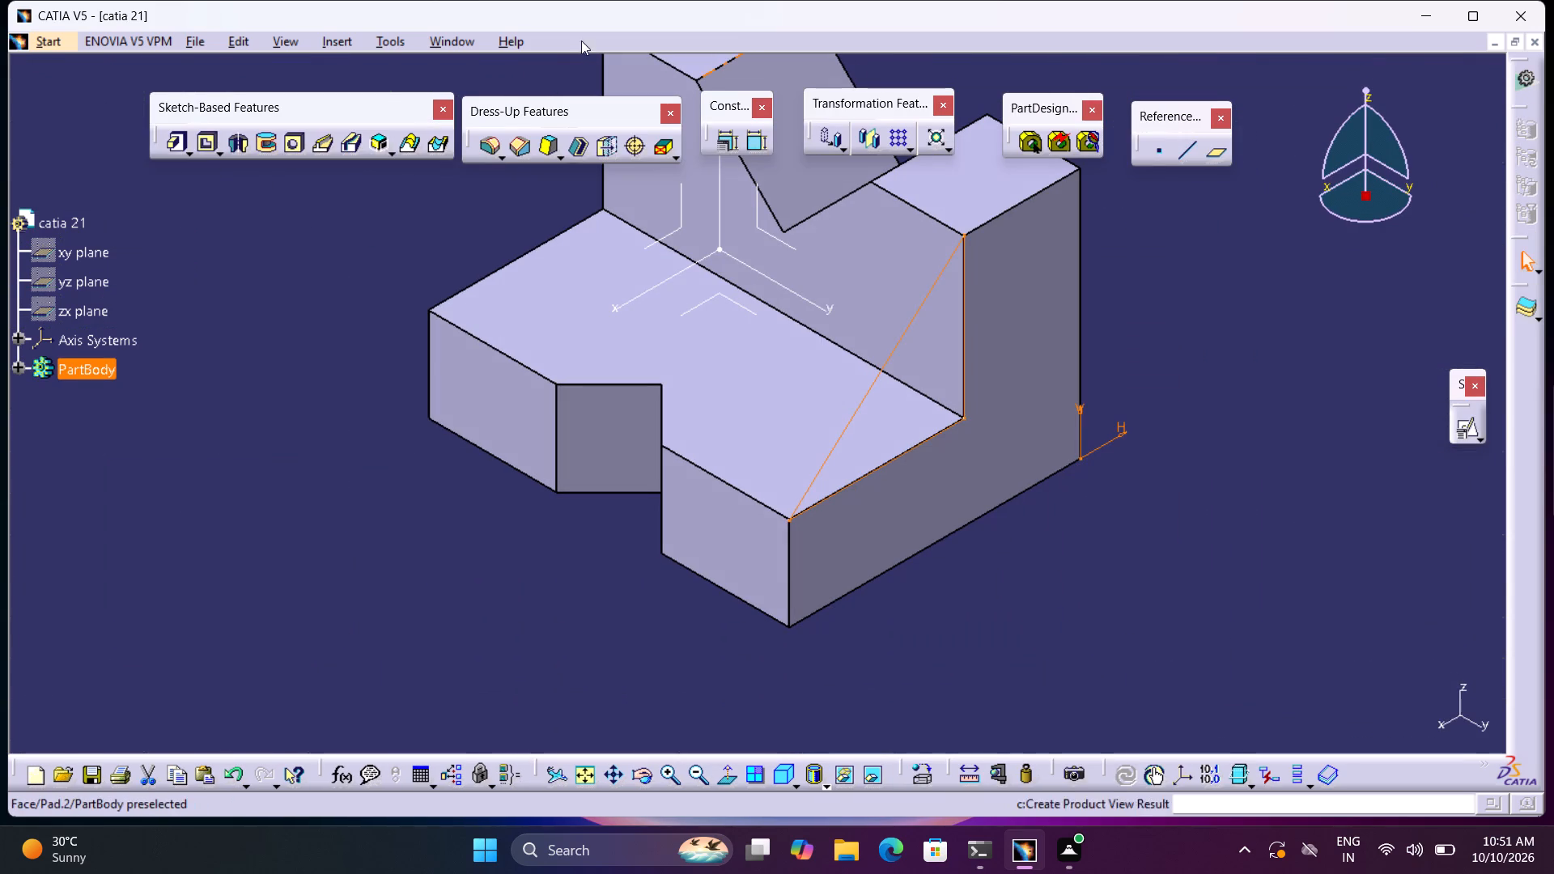
{"action": "left_click", "coordinate": [172, 146]}
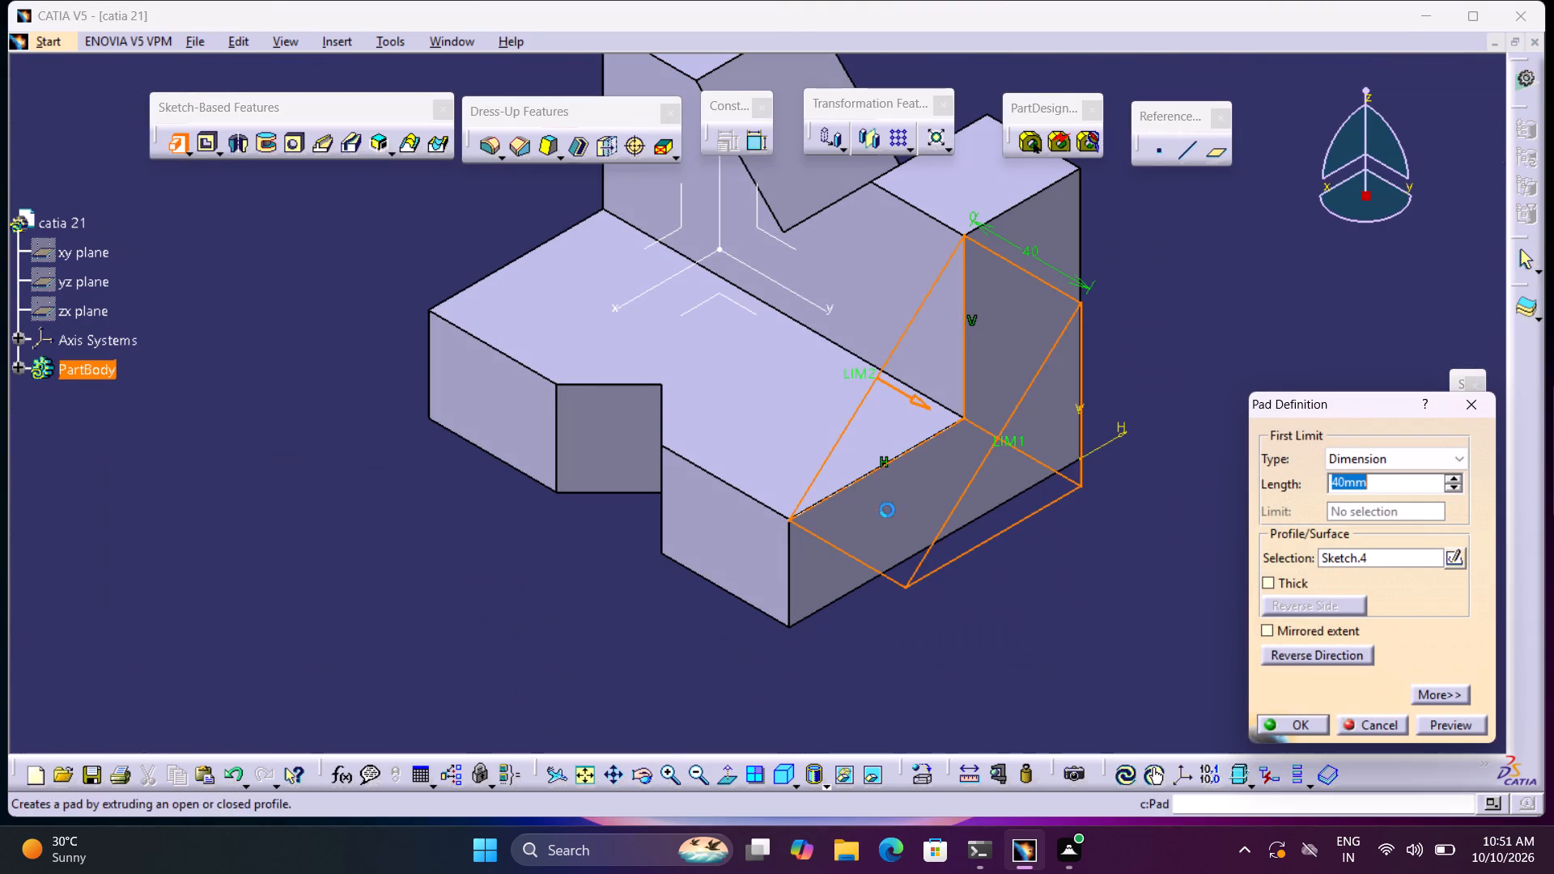
{"action": "left_click", "coordinate": [1313, 657]}
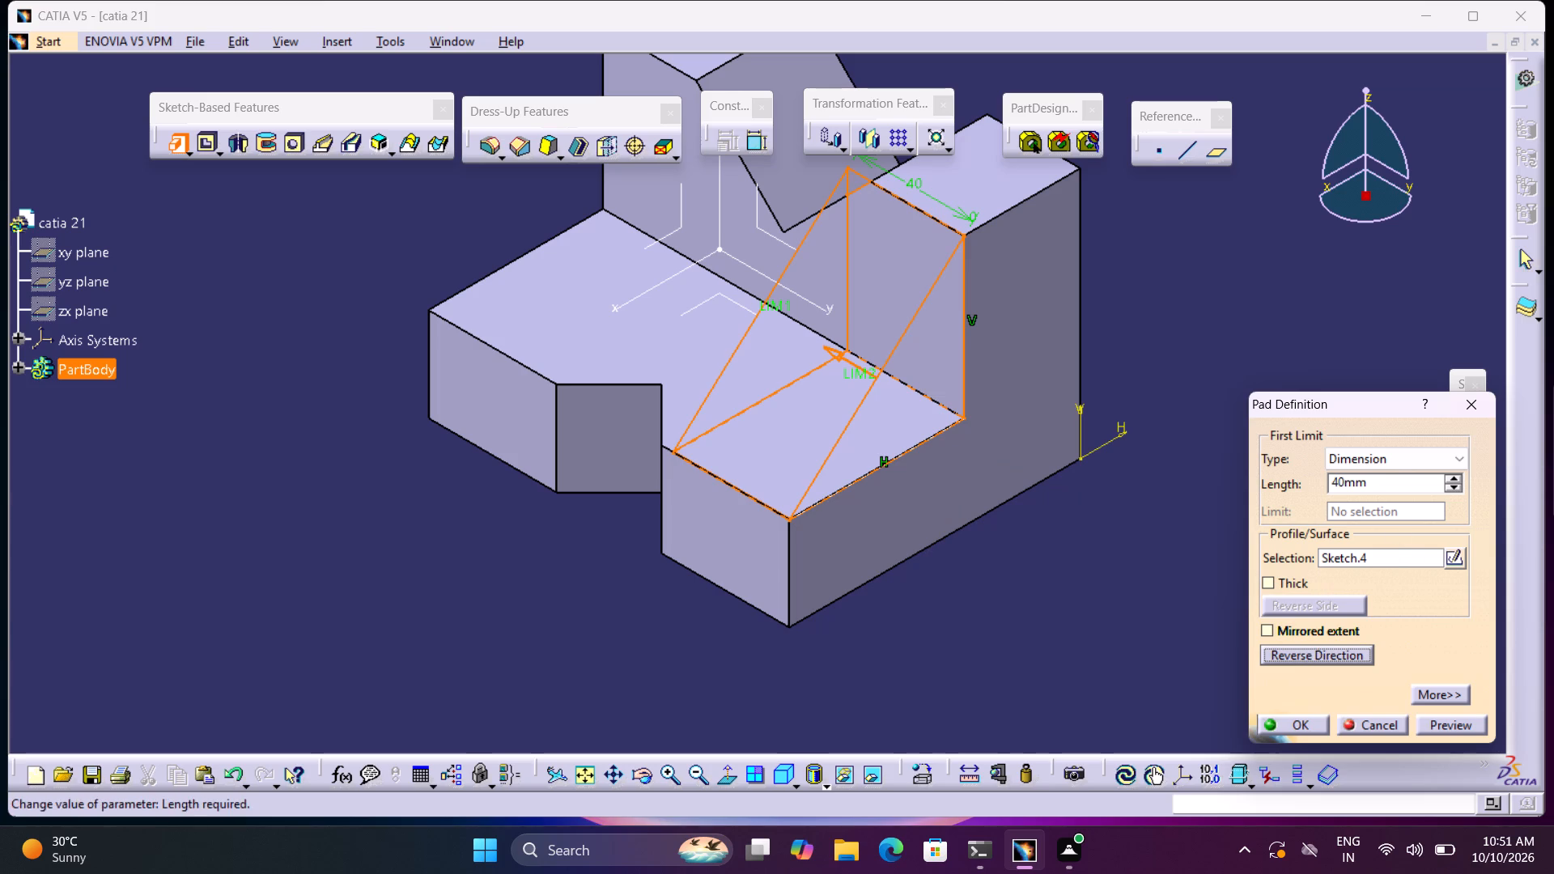
{"action": "left_click_drag", "start_coordinate": [1383, 482], "coordinate": [1141, 496]}
{"action": "key", "text": "1"}
{"action": "key", "text": "8"}
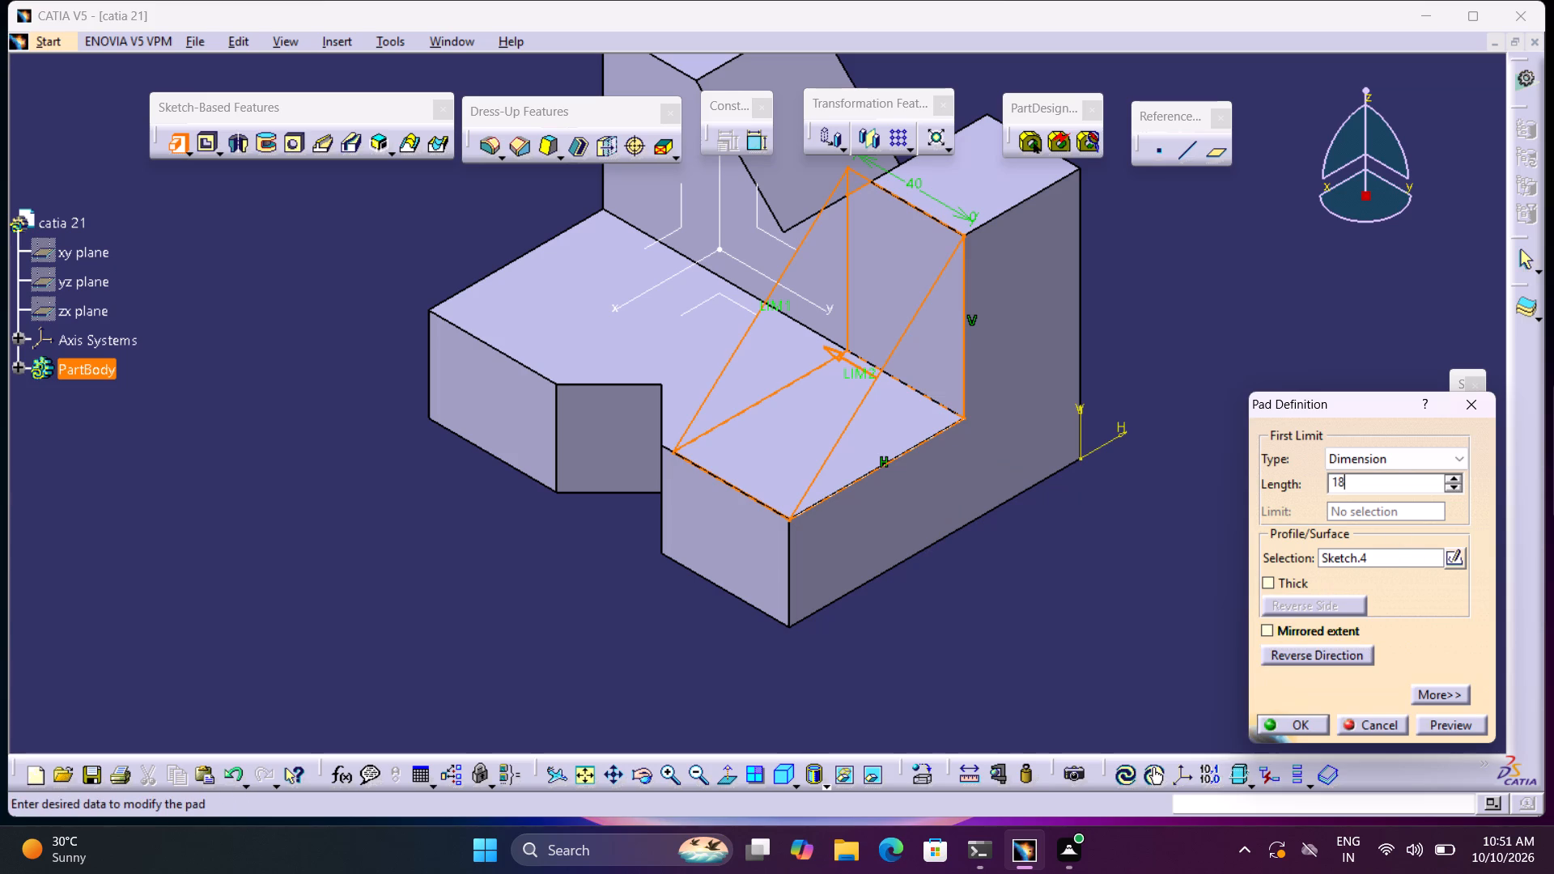
{"action": "left_click", "coordinate": [1131, 549]}
{"action": "left_click", "coordinate": [1314, 728]}
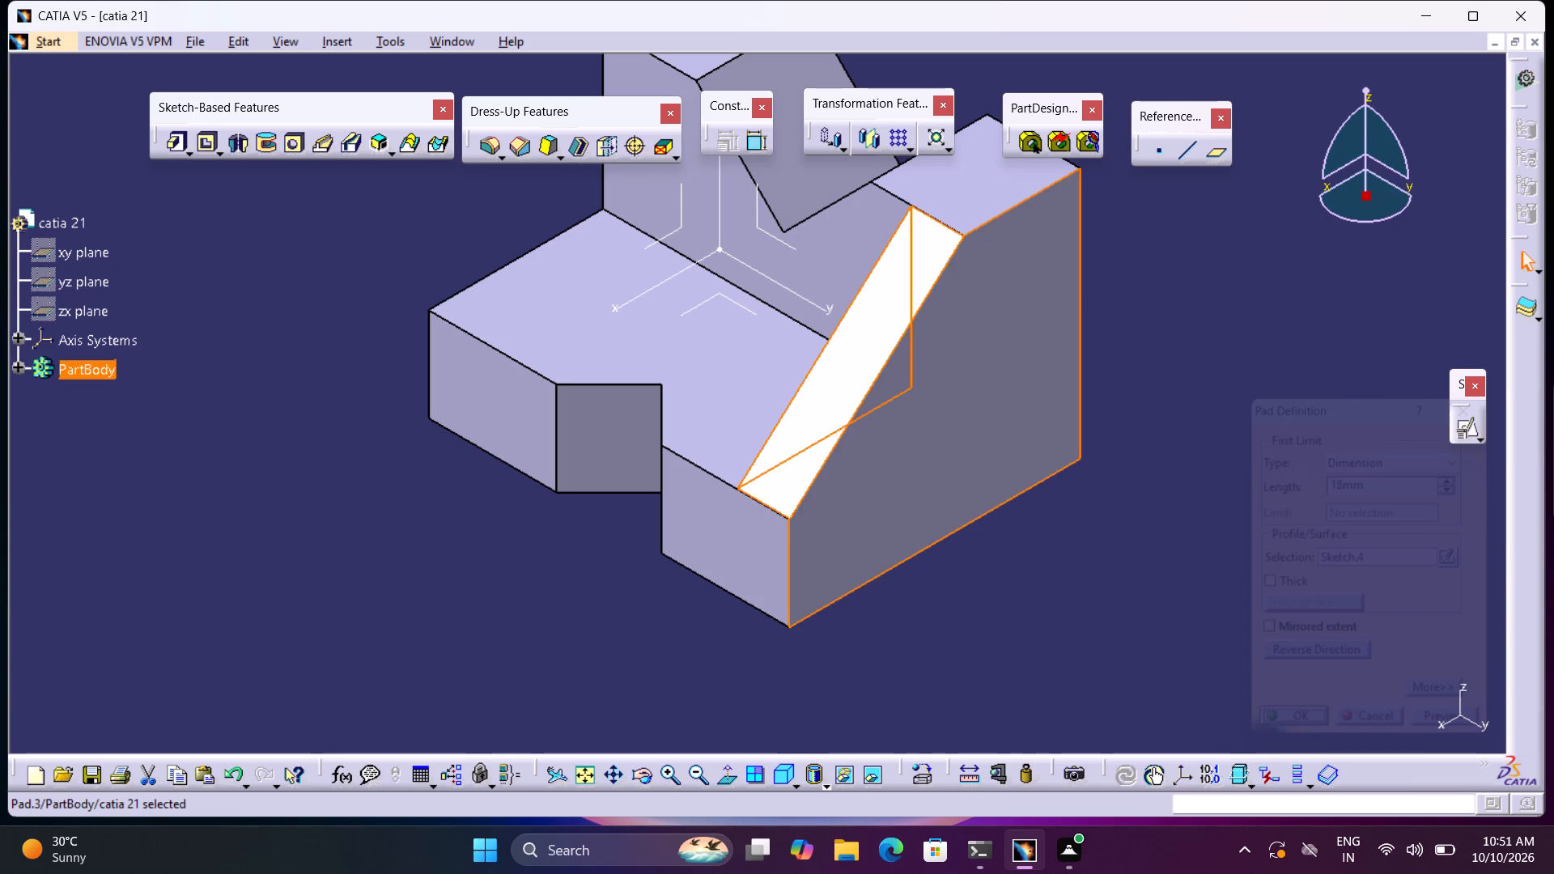
{"action": "left_click", "coordinate": [1318, 578]}
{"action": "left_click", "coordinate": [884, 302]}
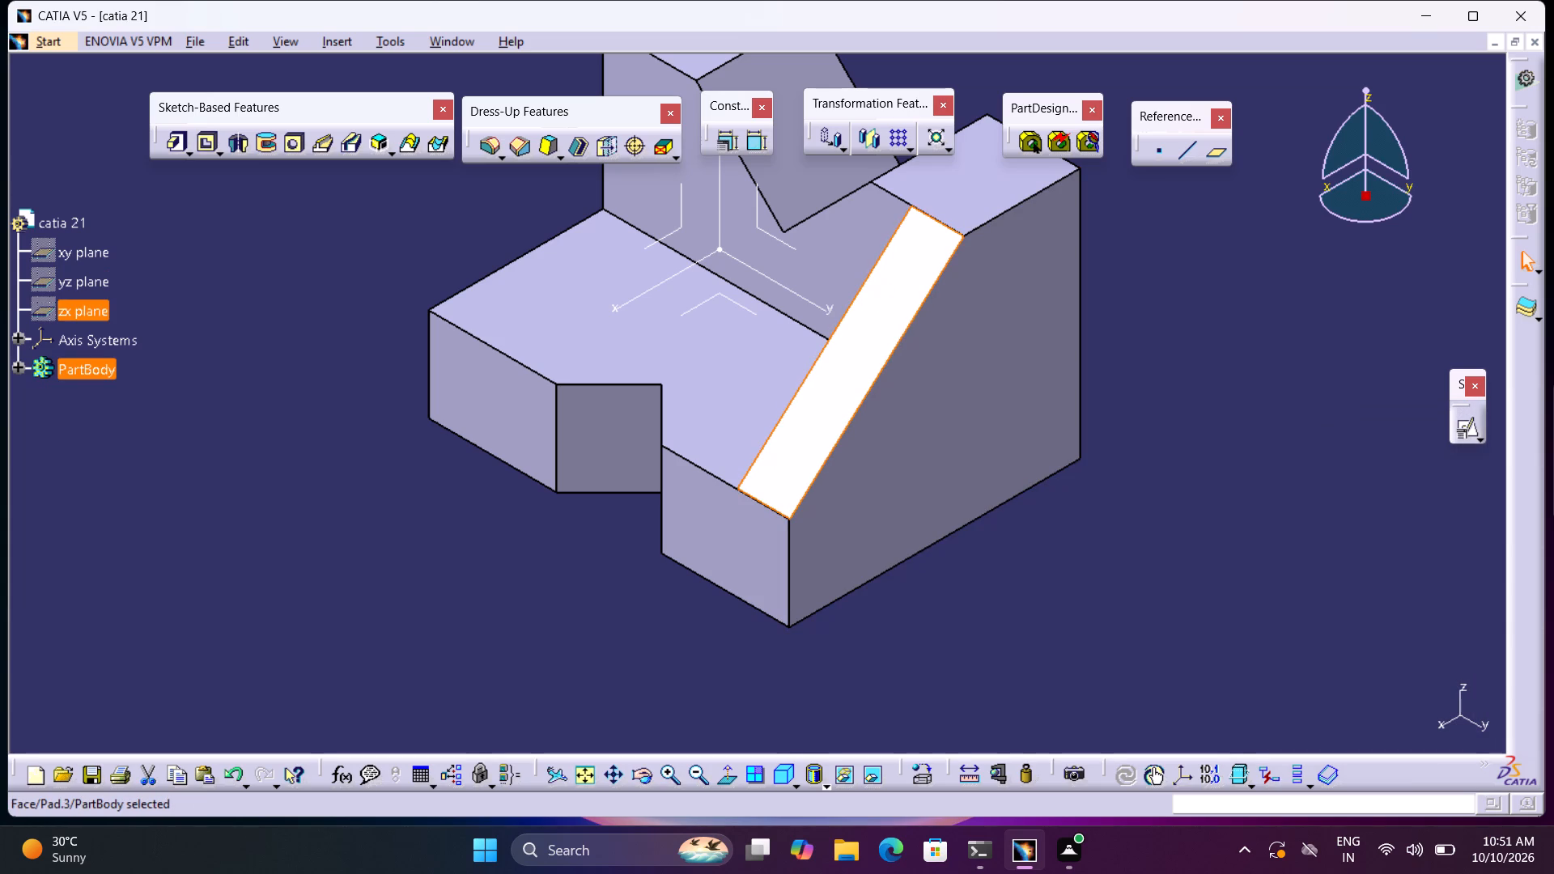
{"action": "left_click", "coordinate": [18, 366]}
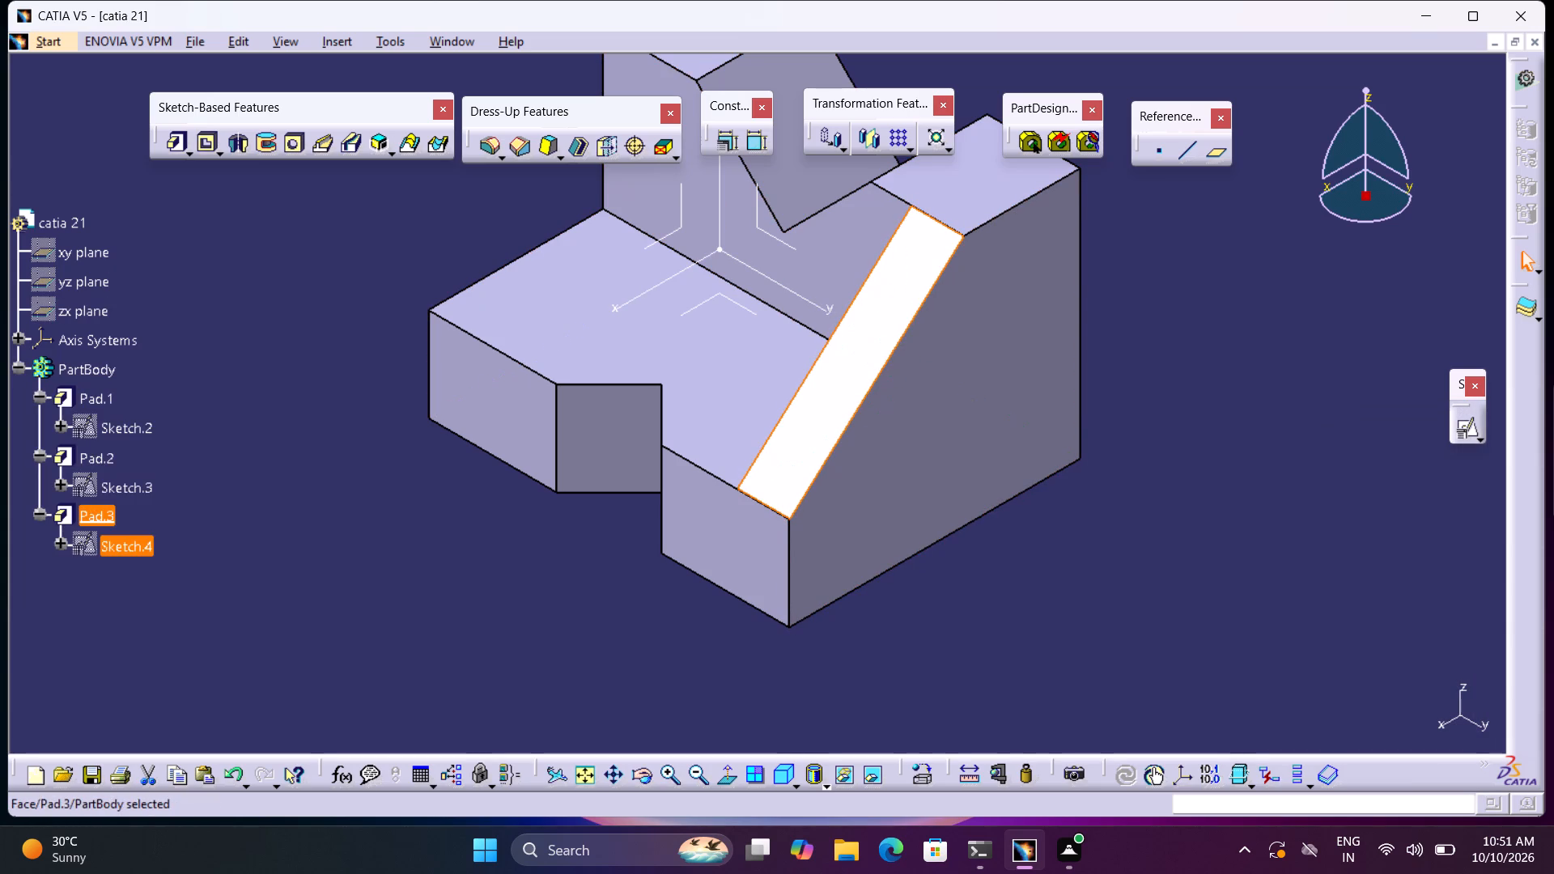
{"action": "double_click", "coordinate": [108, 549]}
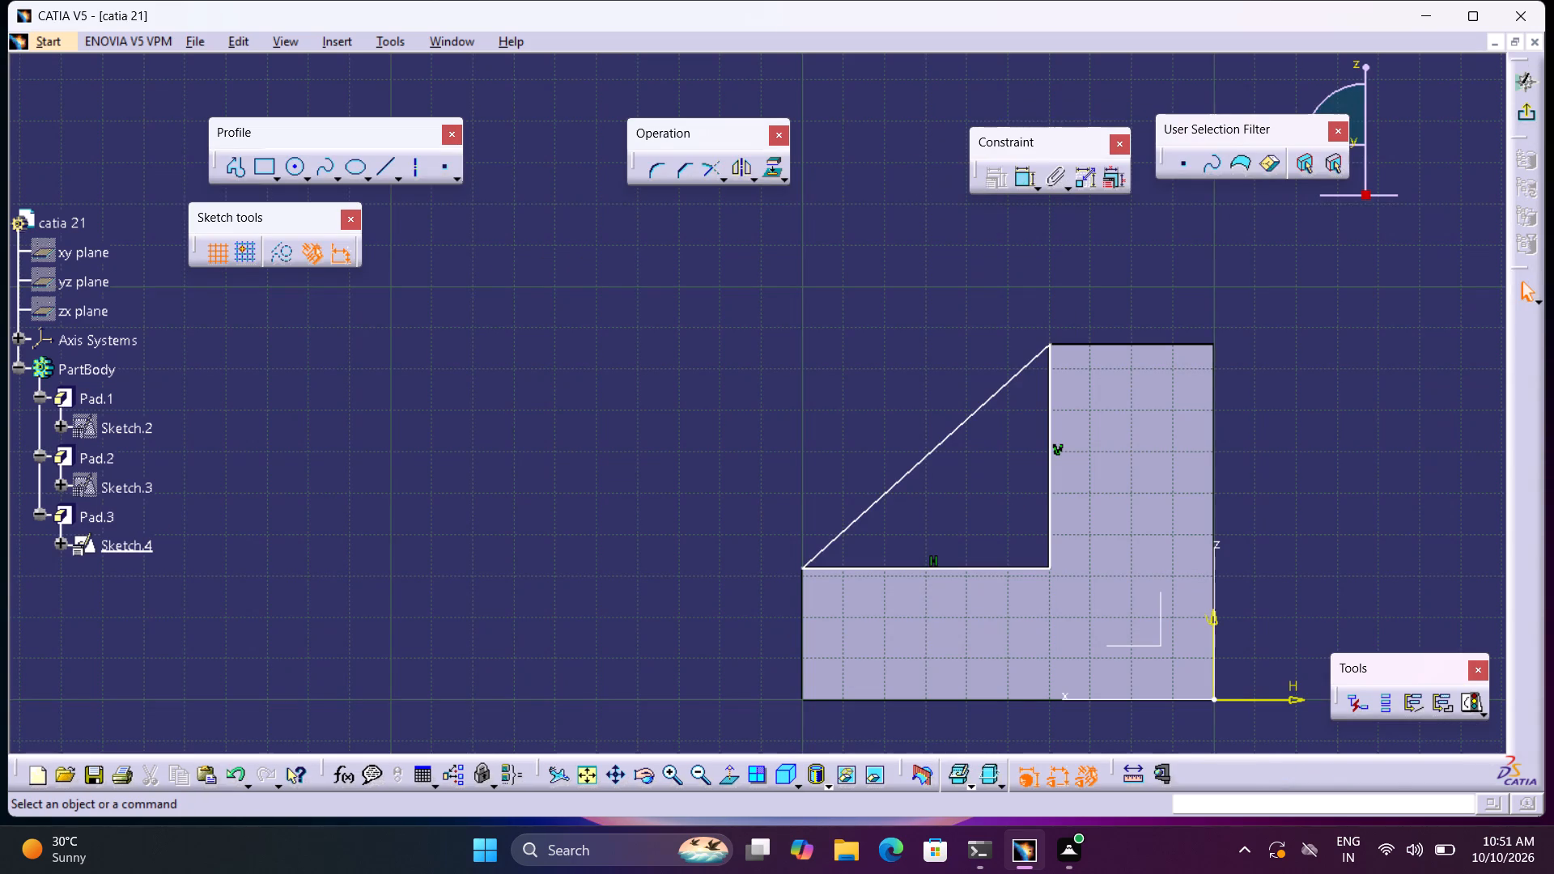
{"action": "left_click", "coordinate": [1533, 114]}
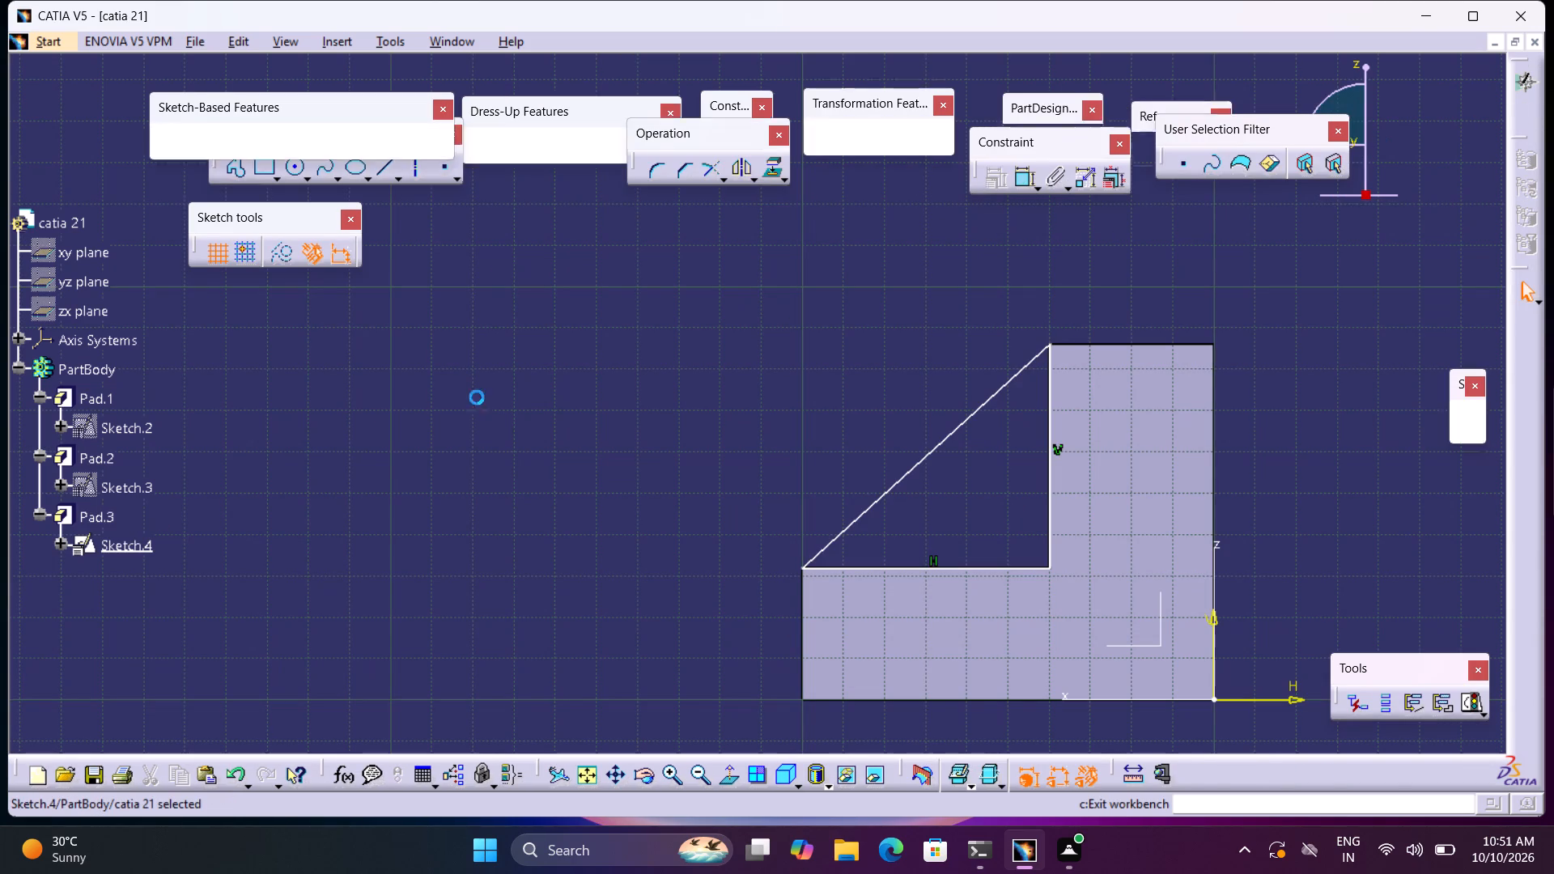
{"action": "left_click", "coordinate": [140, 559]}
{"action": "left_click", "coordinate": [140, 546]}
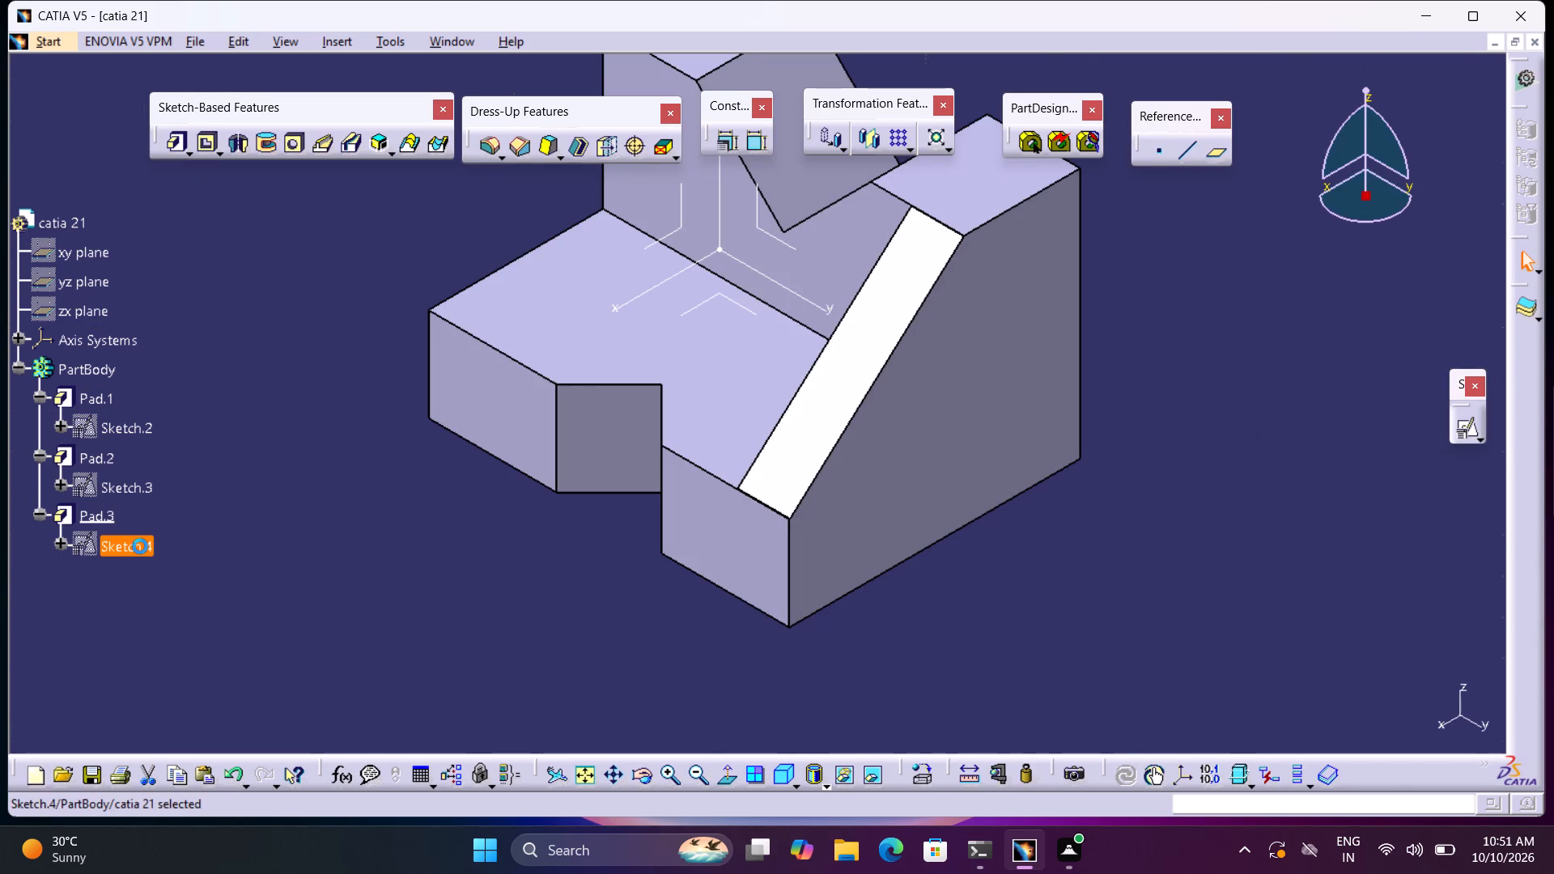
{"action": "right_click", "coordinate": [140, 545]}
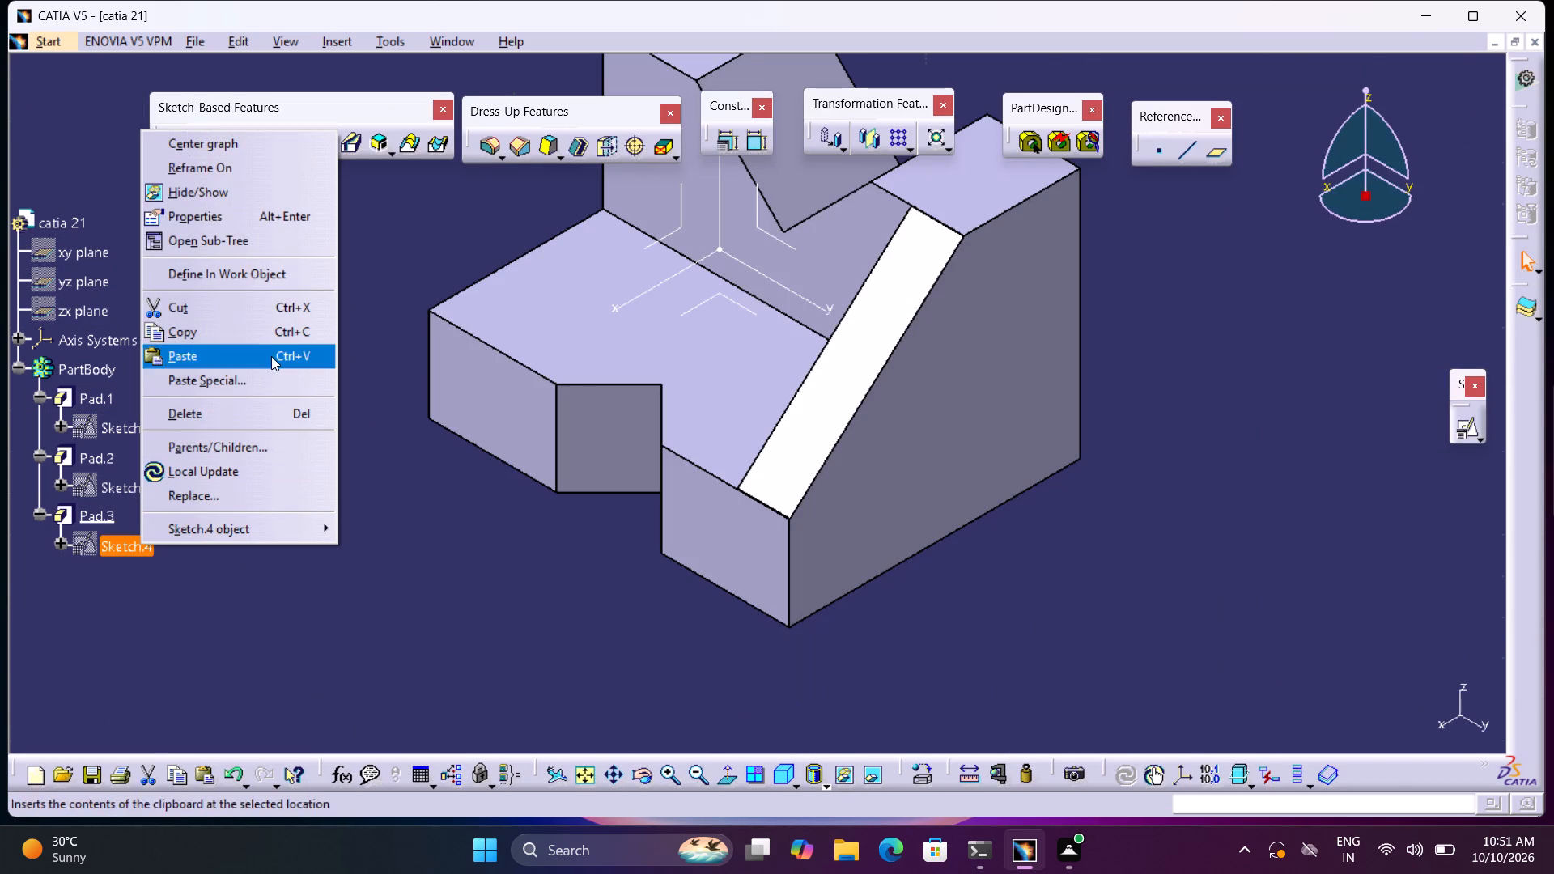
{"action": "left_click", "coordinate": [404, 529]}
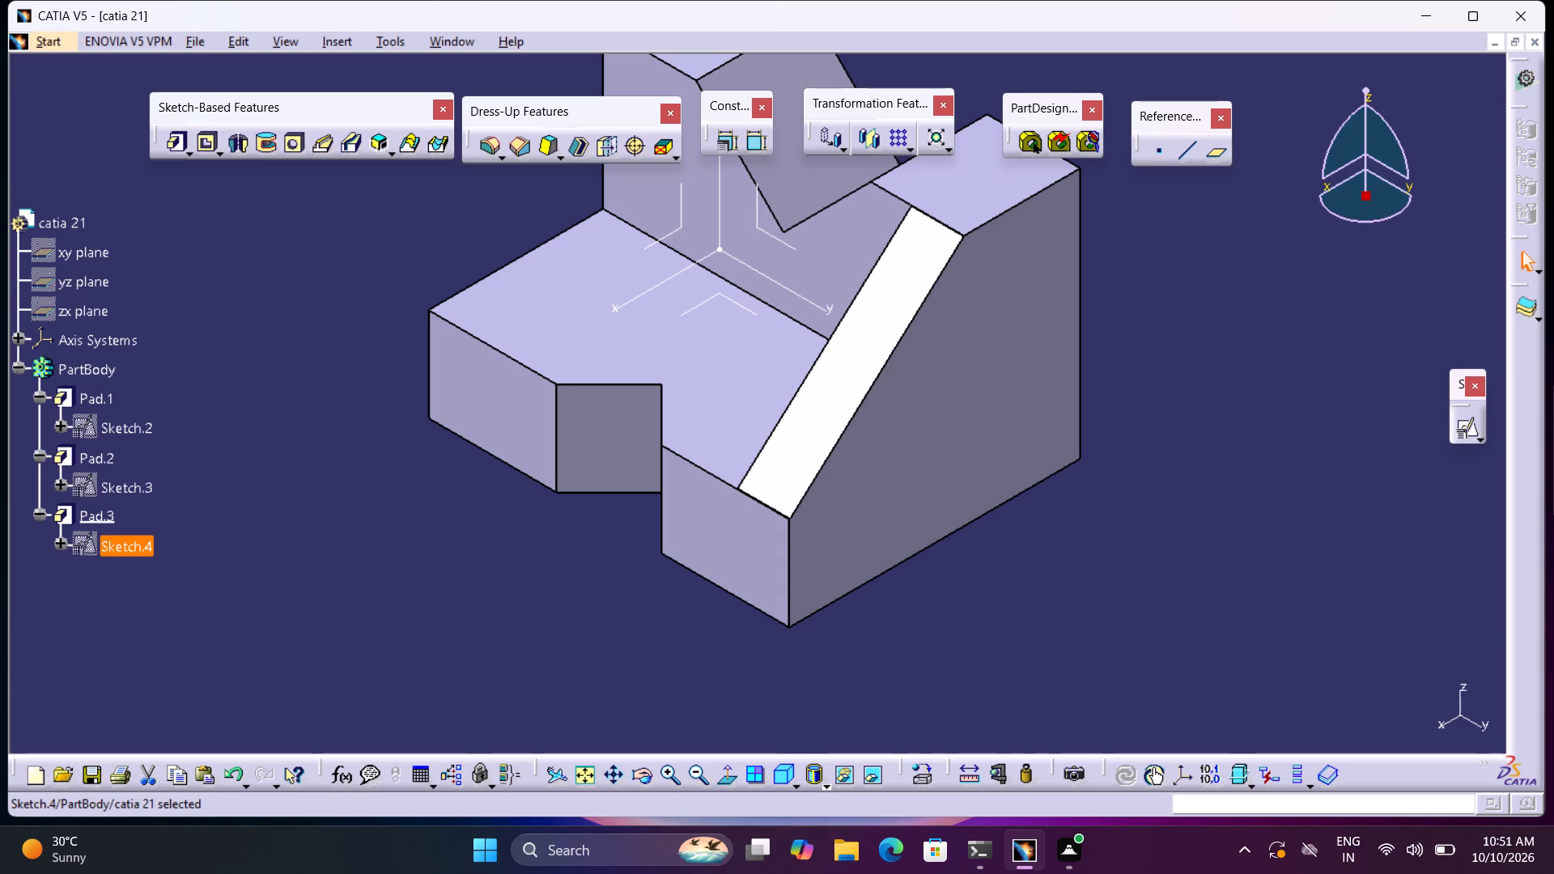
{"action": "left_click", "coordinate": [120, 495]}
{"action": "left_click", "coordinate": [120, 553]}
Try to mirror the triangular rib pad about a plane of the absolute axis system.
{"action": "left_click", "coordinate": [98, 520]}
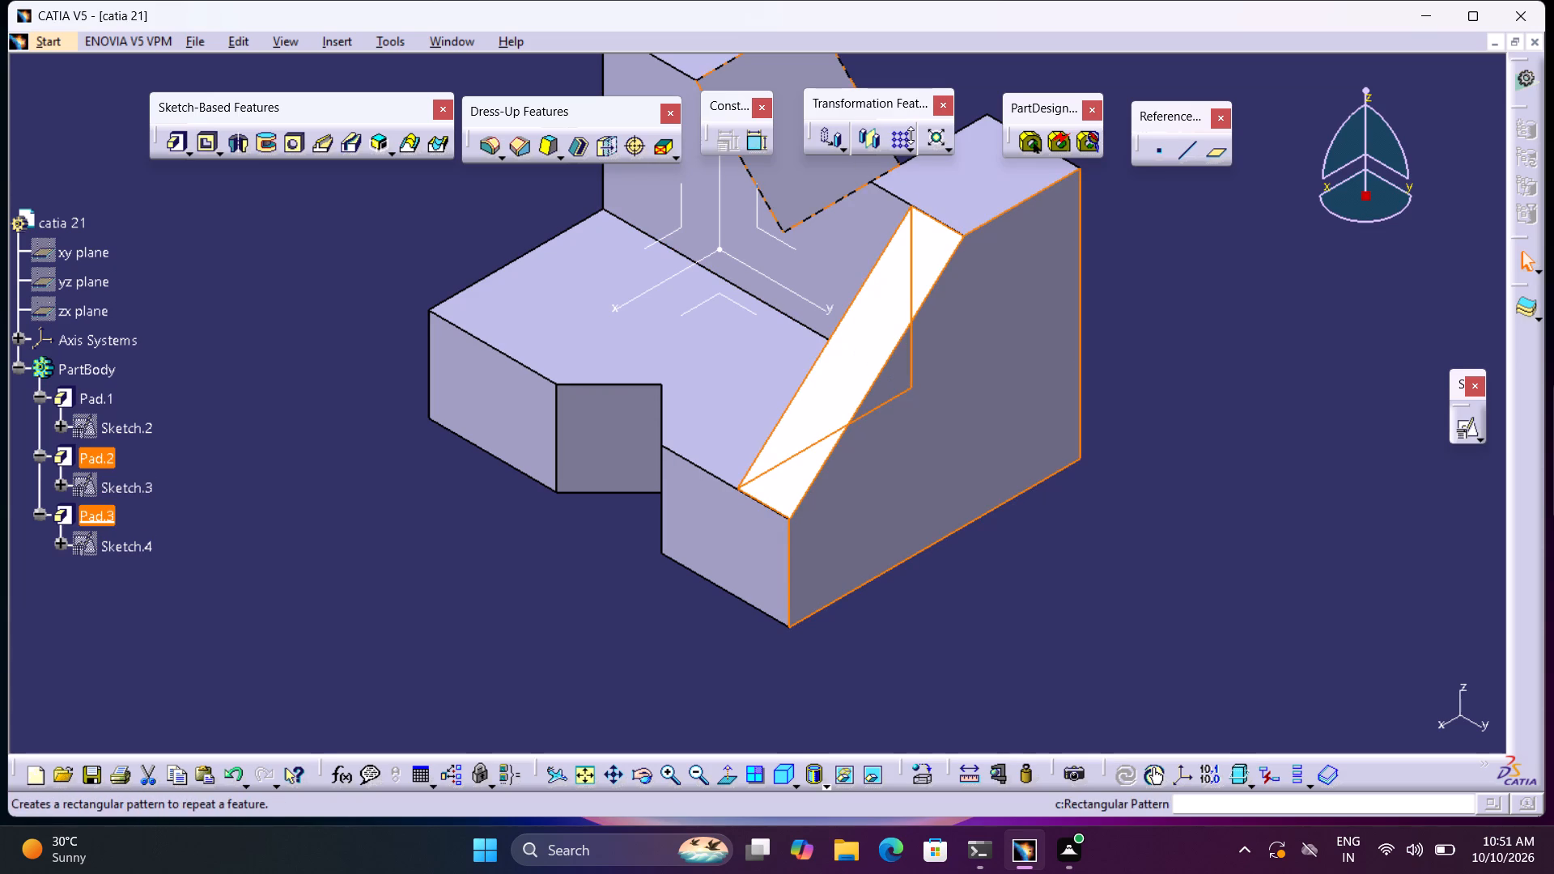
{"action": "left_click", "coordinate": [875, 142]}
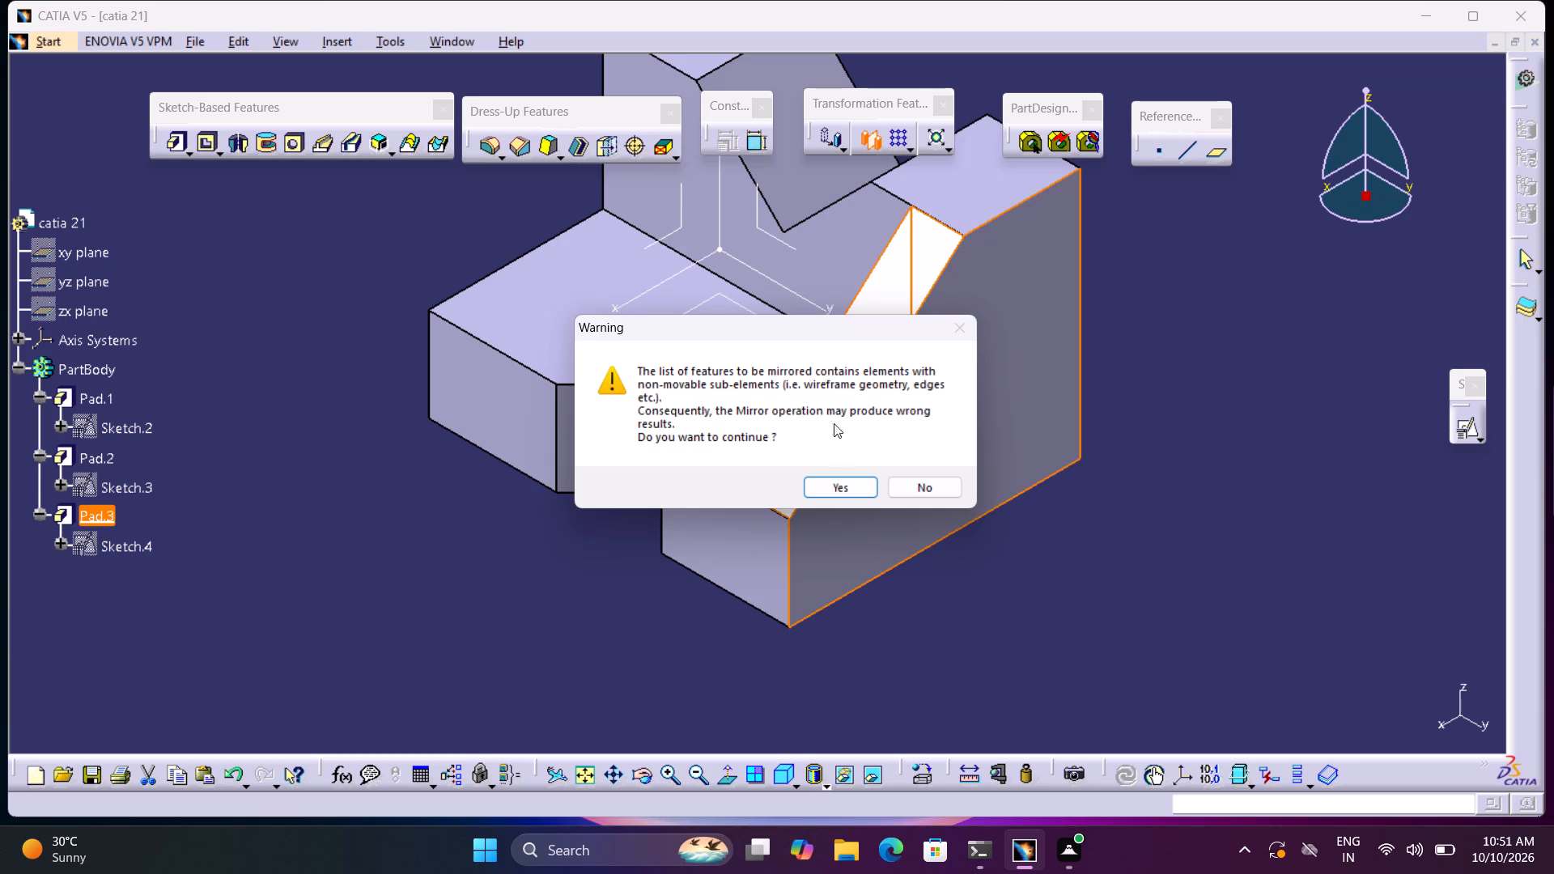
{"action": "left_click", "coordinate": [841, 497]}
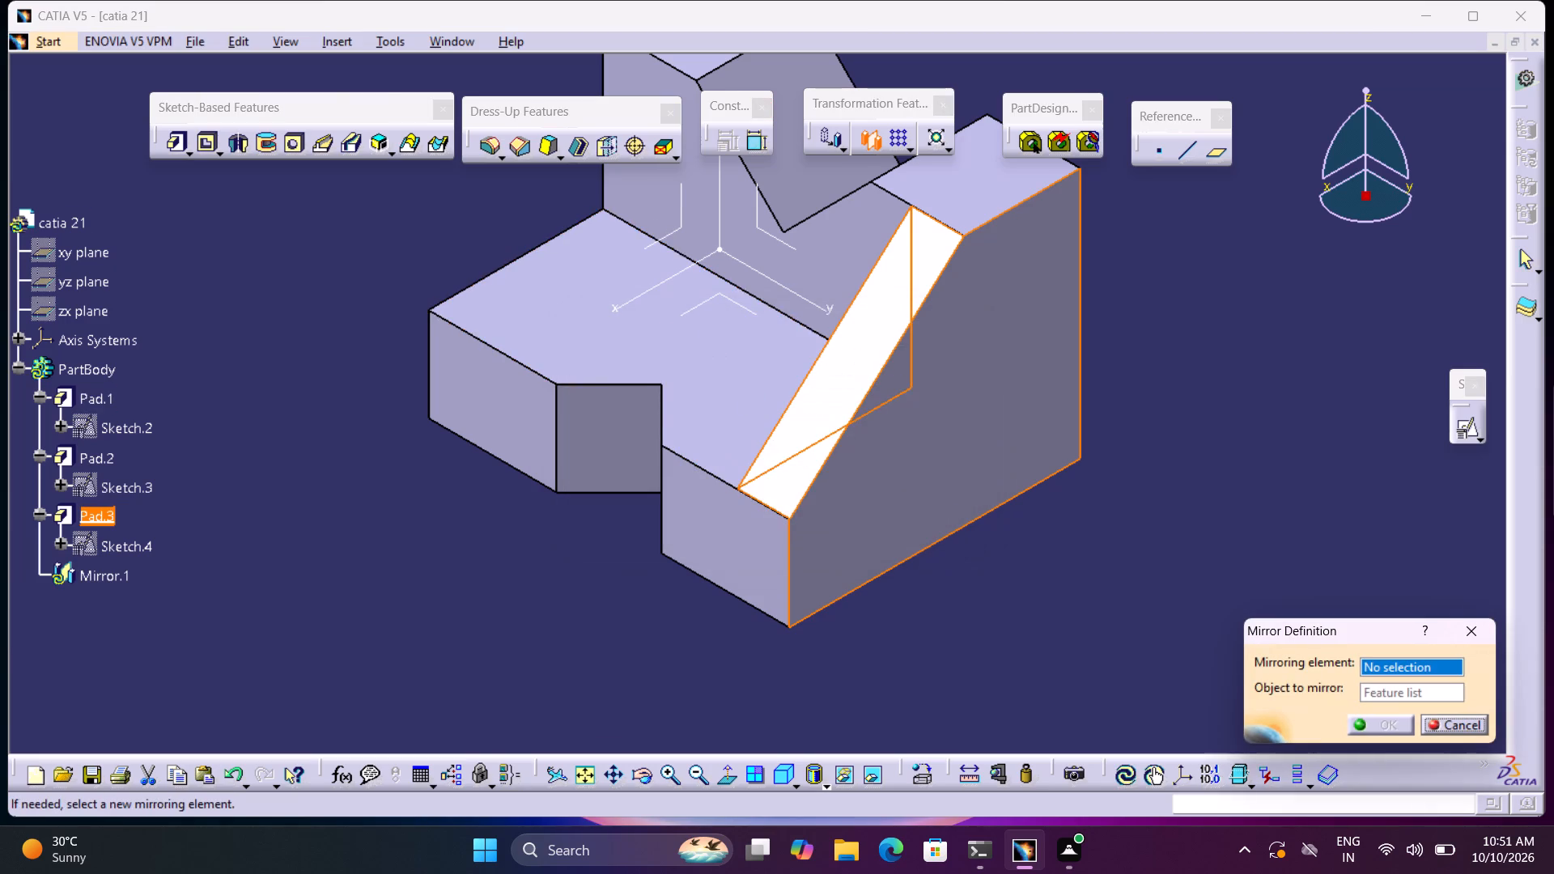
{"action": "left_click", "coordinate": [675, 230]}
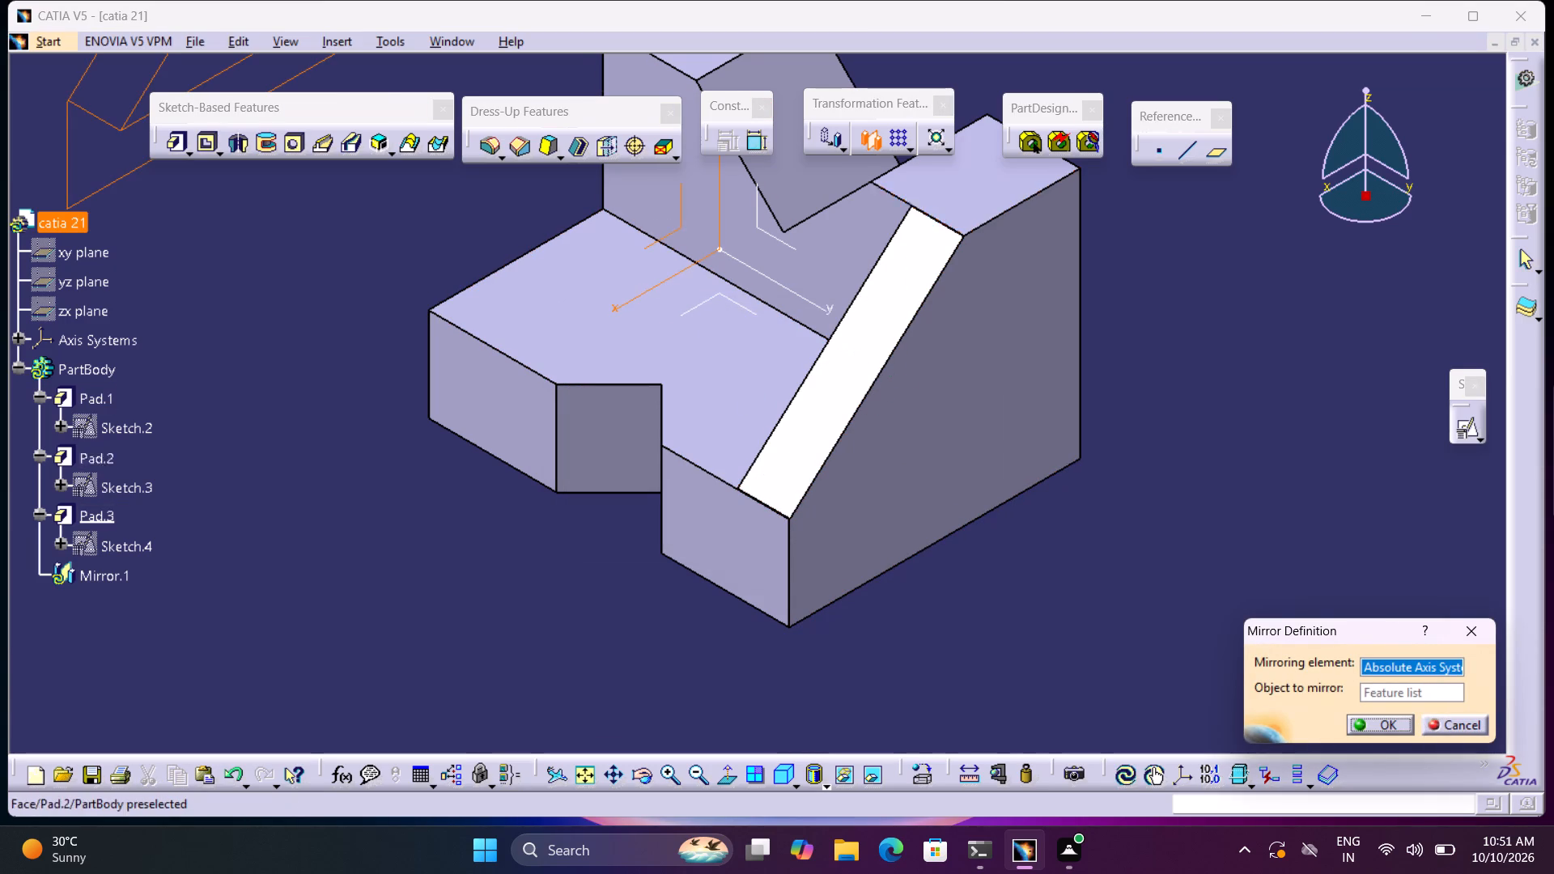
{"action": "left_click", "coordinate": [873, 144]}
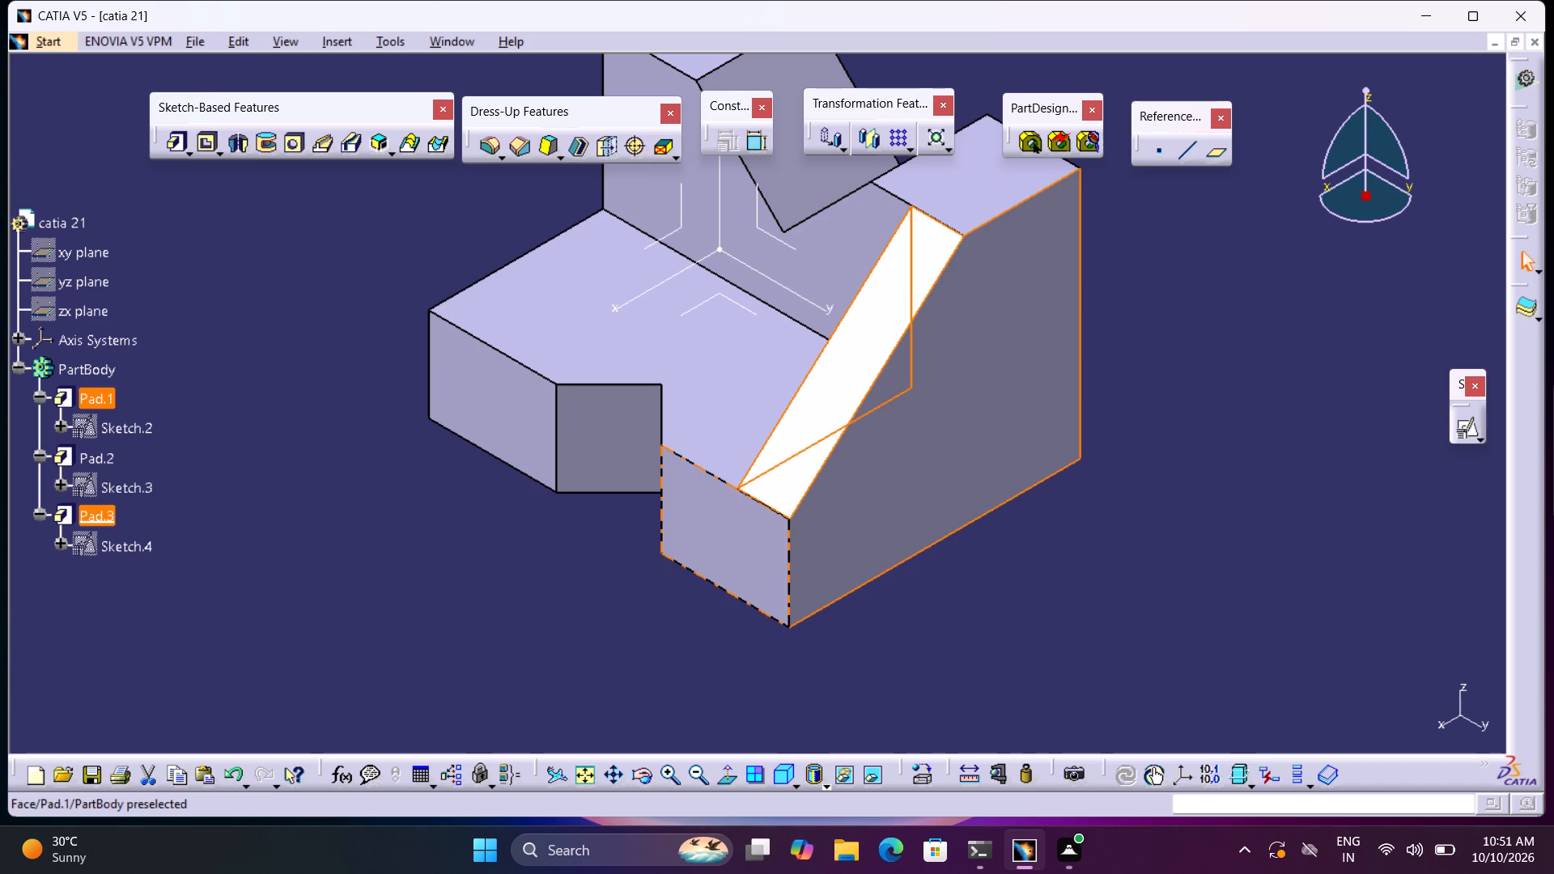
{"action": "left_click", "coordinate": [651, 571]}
Open a positioned sketch on the L-shaped side face opposite the existing triangular rib.
{"action": "middle_click_drag", "start_coordinate": [313, 264], "coordinate": [341, 372]}
{"action": "scroll", "coordinate": [333, 338], "scroll_direction": "up", "scroll_amount": 1}
{"action": "middle_click_drag", "start_coordinate": [342, 363], "coordinate": [343, 366]}
{"action": "right_click_drag", "start_coordinate": [343, 364], "coordinate": [343, 366]}
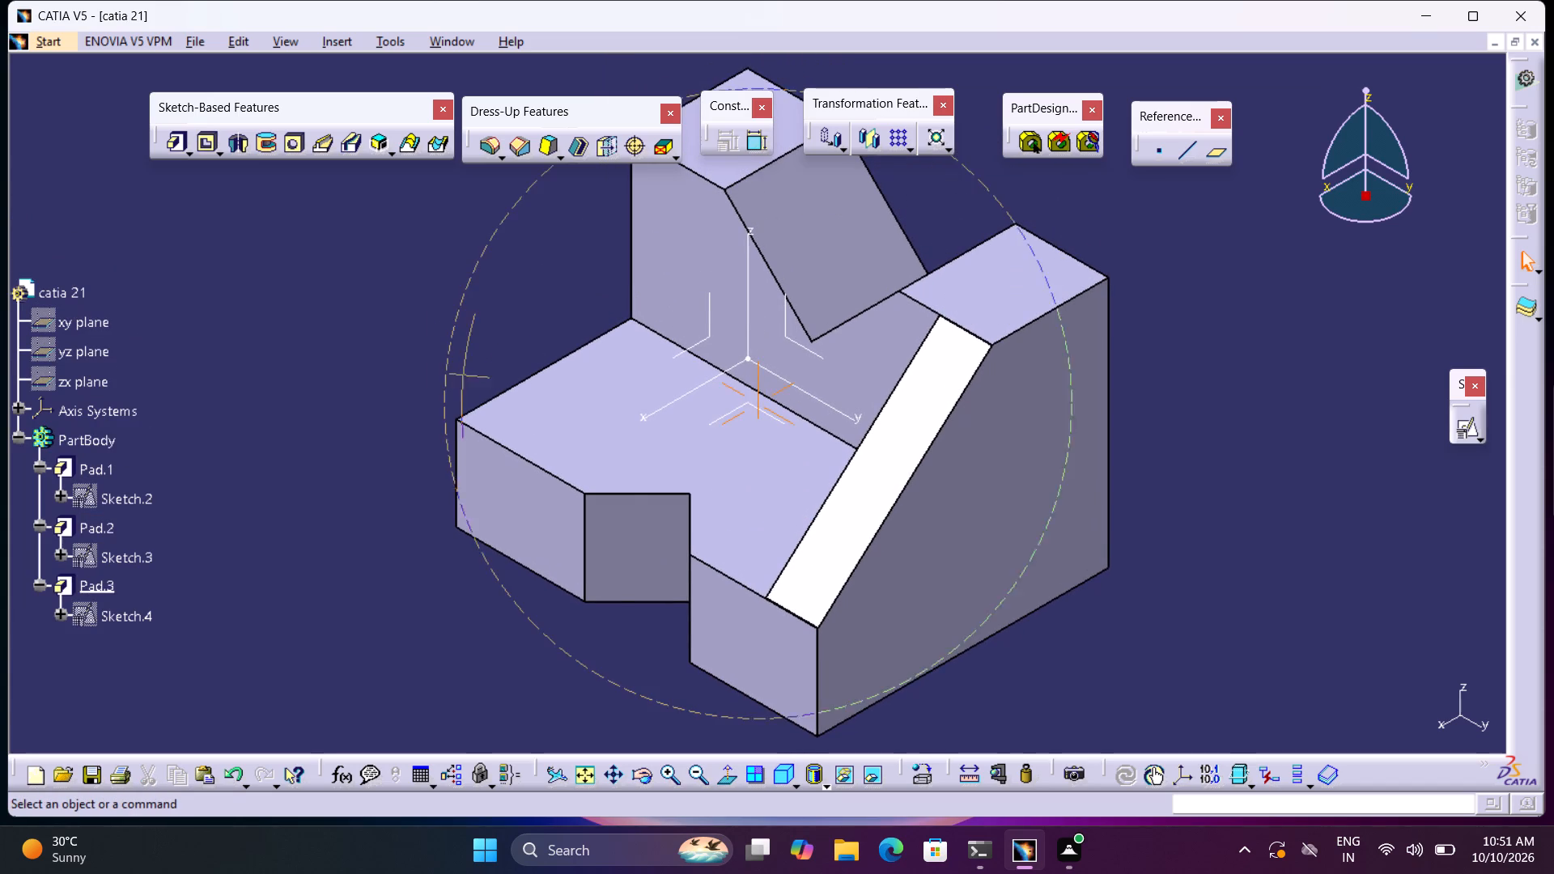
{"action": "right_click_drag", "start_coordinate": [343, 366], "coordinate": [435, 346]}
{"action": "middle_click_drag", "start_coordinate": [343, 366], "coordinate": [435, 349]}
{"action": "middle_click_drag", "start_coordinate": [435, 355], "coordinate": [591, 335]}
{"action": "right_click_drag", "start_coordinate": [435, 359], "coordinate": [591, 335]}
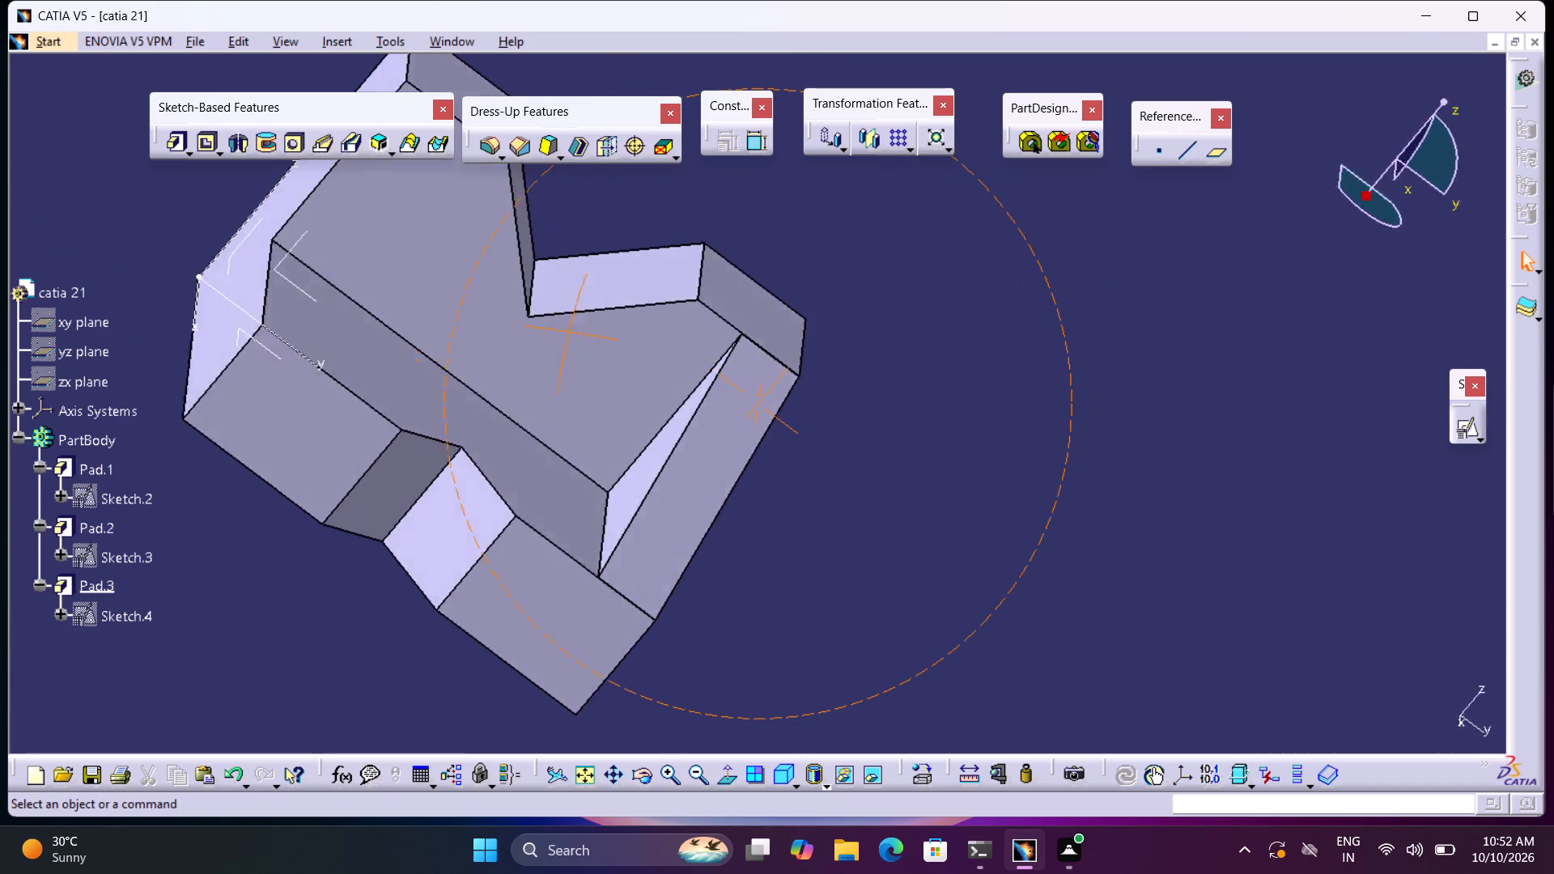
{"action": "right_click_drag", "start_coordinate": [591, 335], "coordinate": [860, 545]}
{"action": "middle_click_drag", "start_coordinate": [591, 335], "coordinate": [861, 545]}
{"action": "left_click", "coordinate": [1467, 432]}
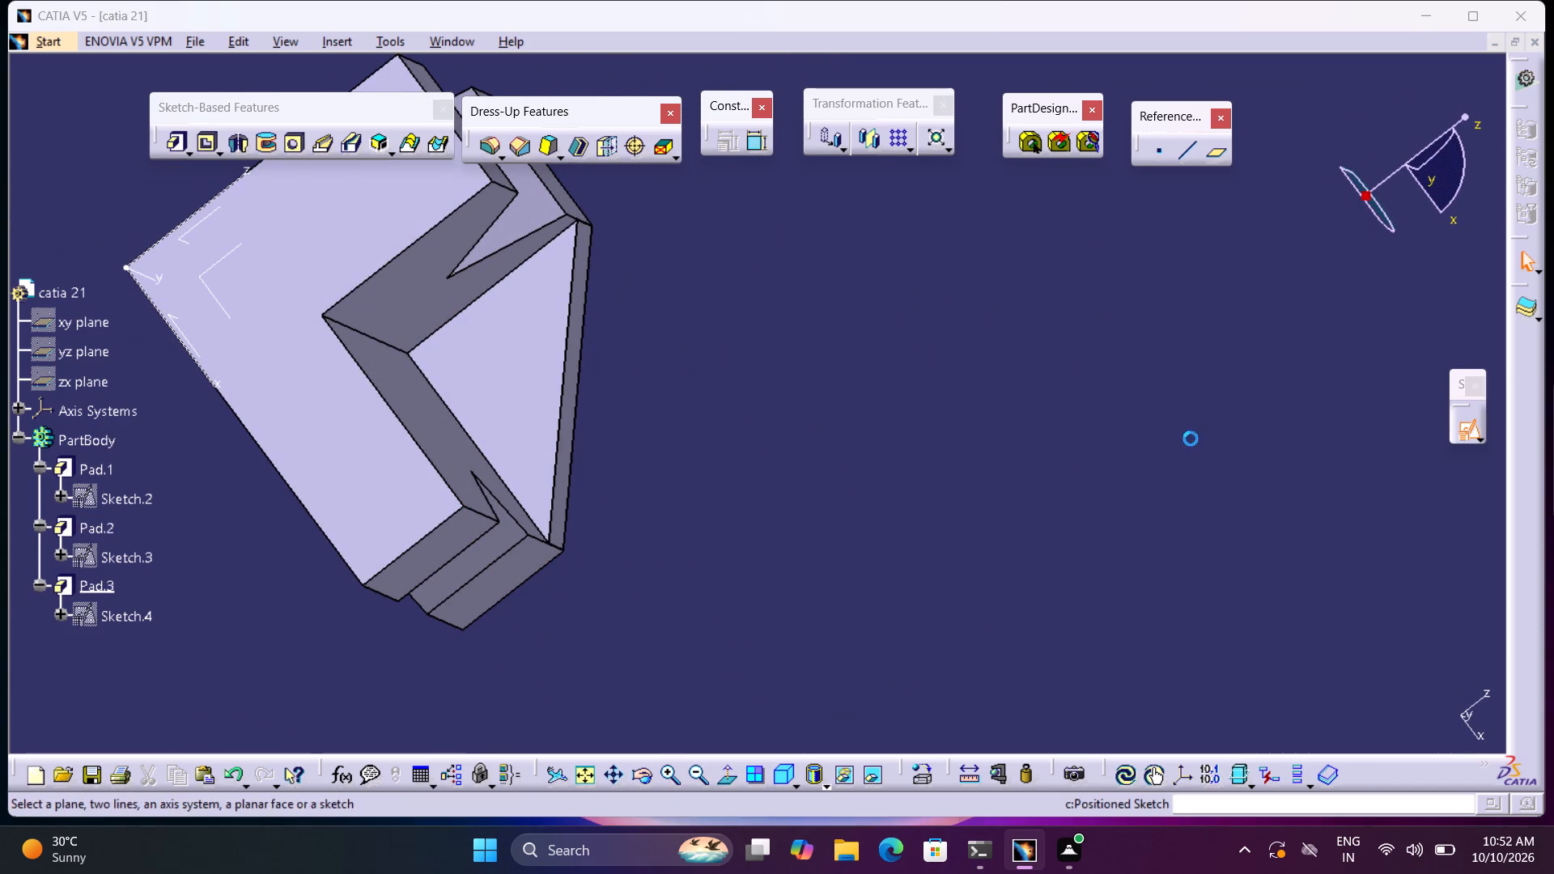
{"action": "left_click", "coordinate": [324, 419]}
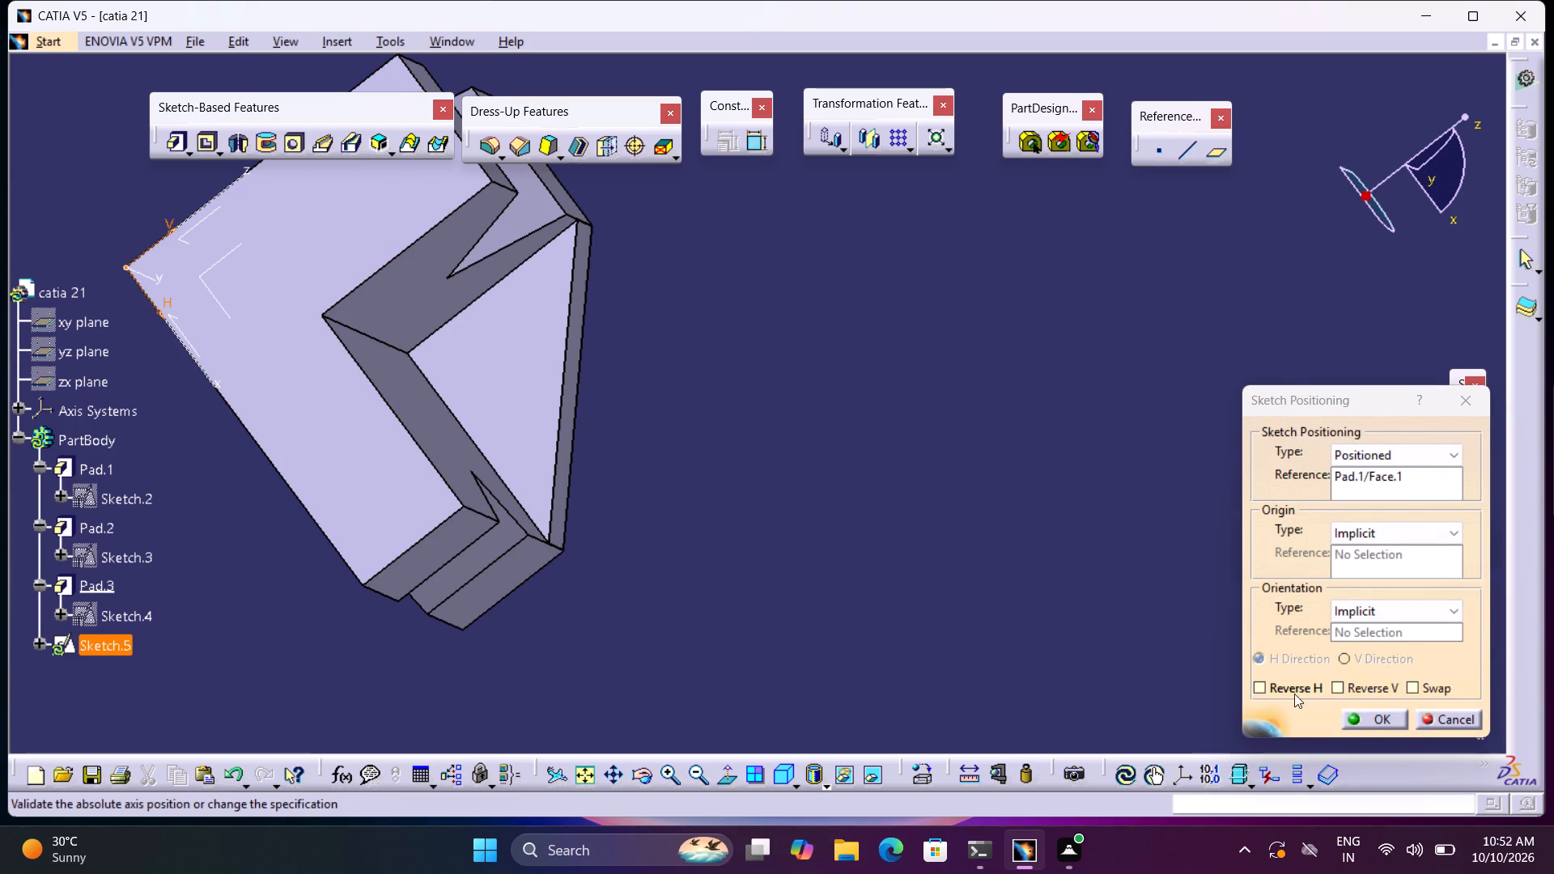
{"action": "left_click", "coordinate": [1366, 724]}
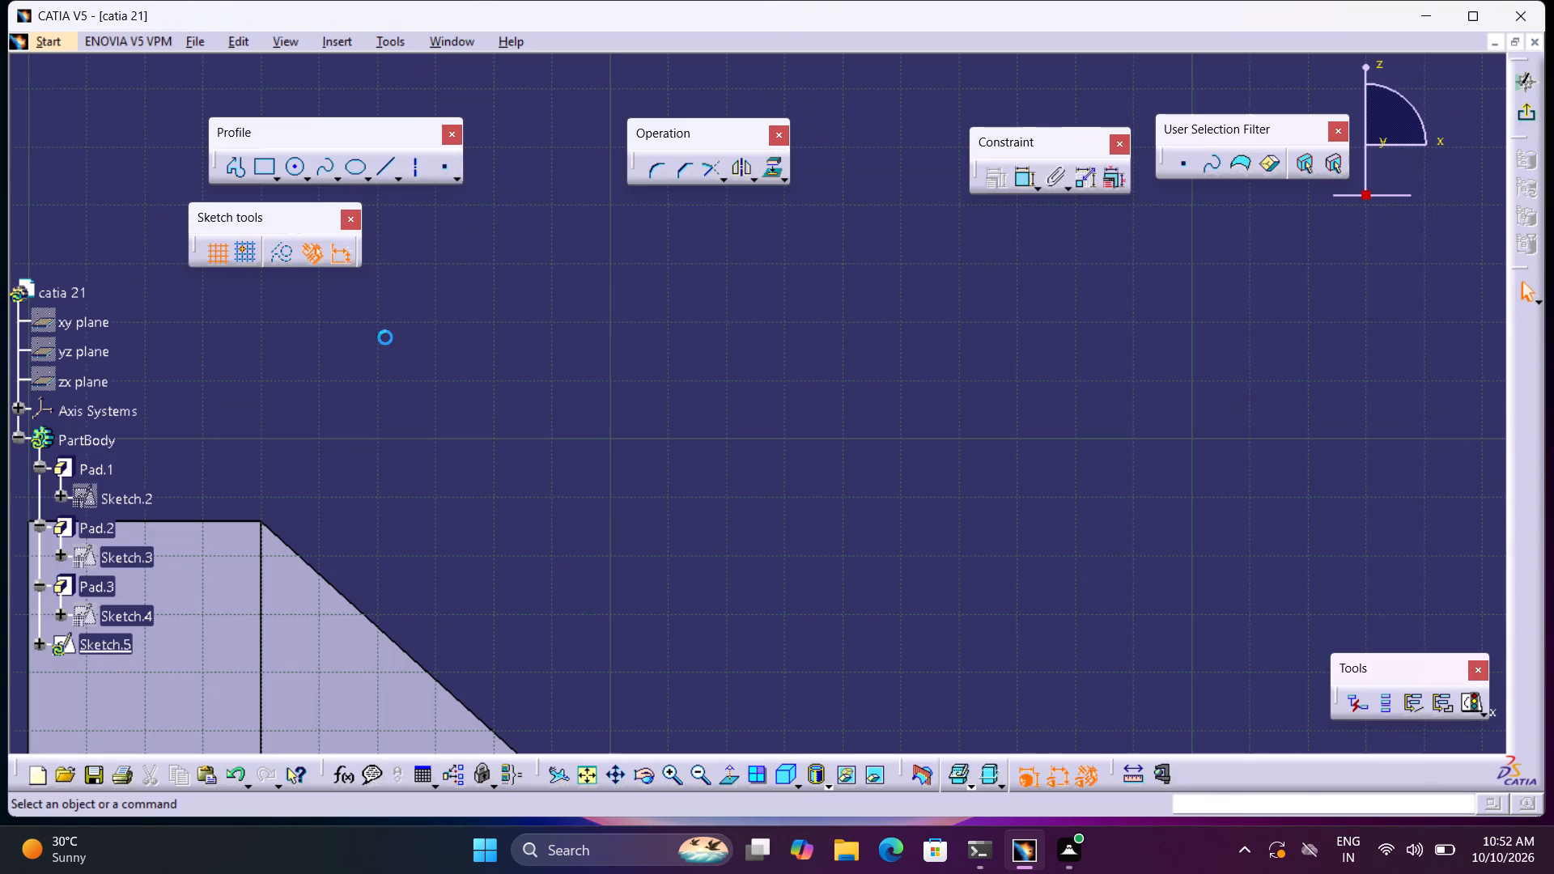
Project the outline of the opposite L-shaped side face into the sketch as reference edges.
{"action": "middle_click_drag", "start_coordinate": [408, 351], "coordinate": [548, 133]}
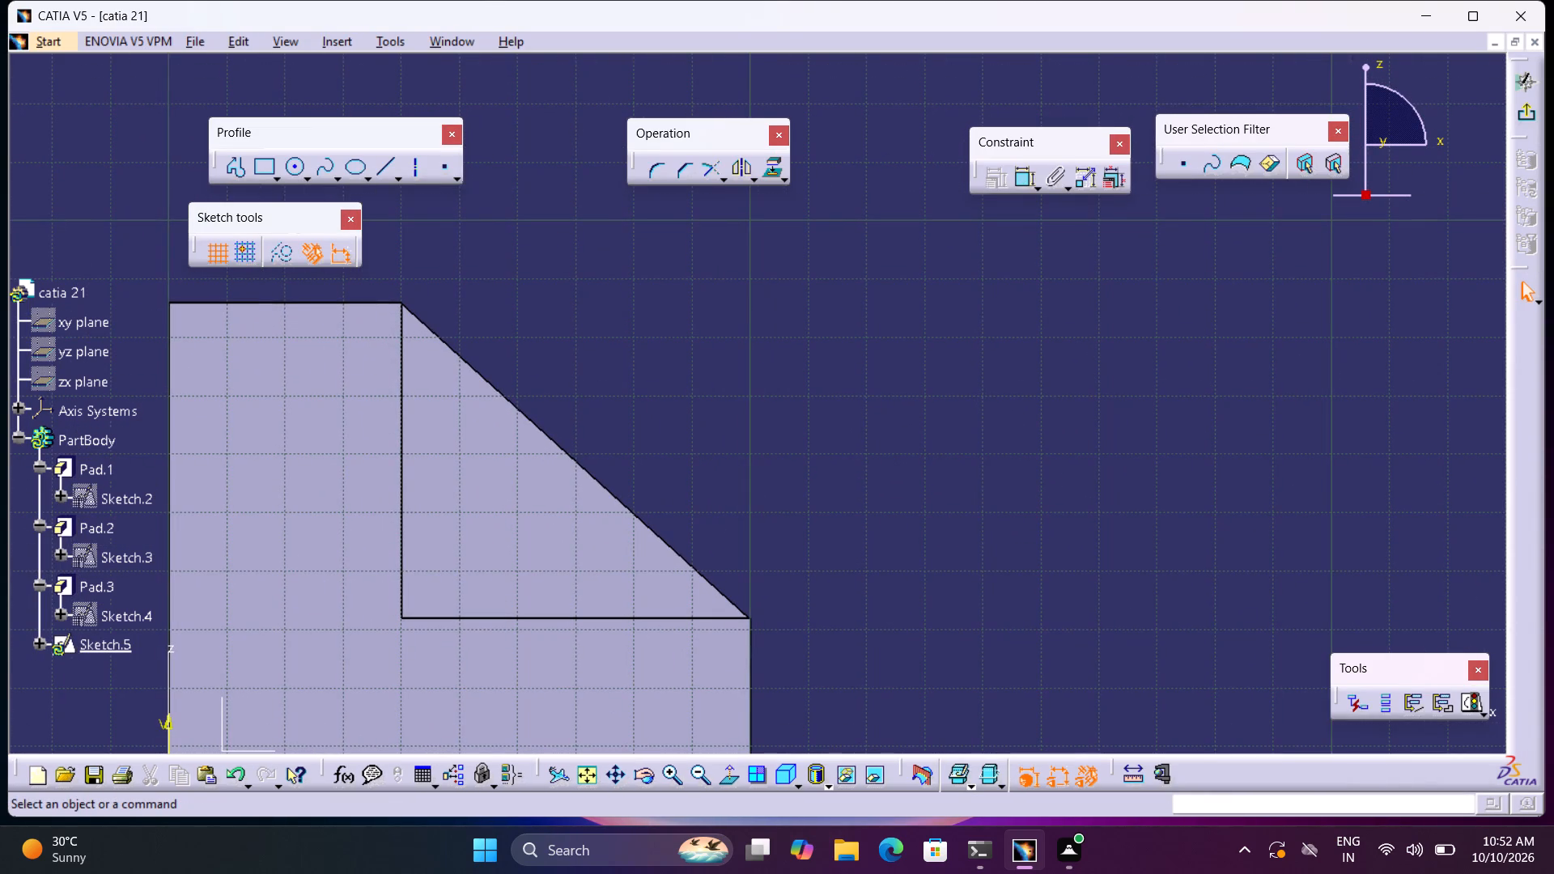
{"action": "left_click", "coordinate": [766, 171]}
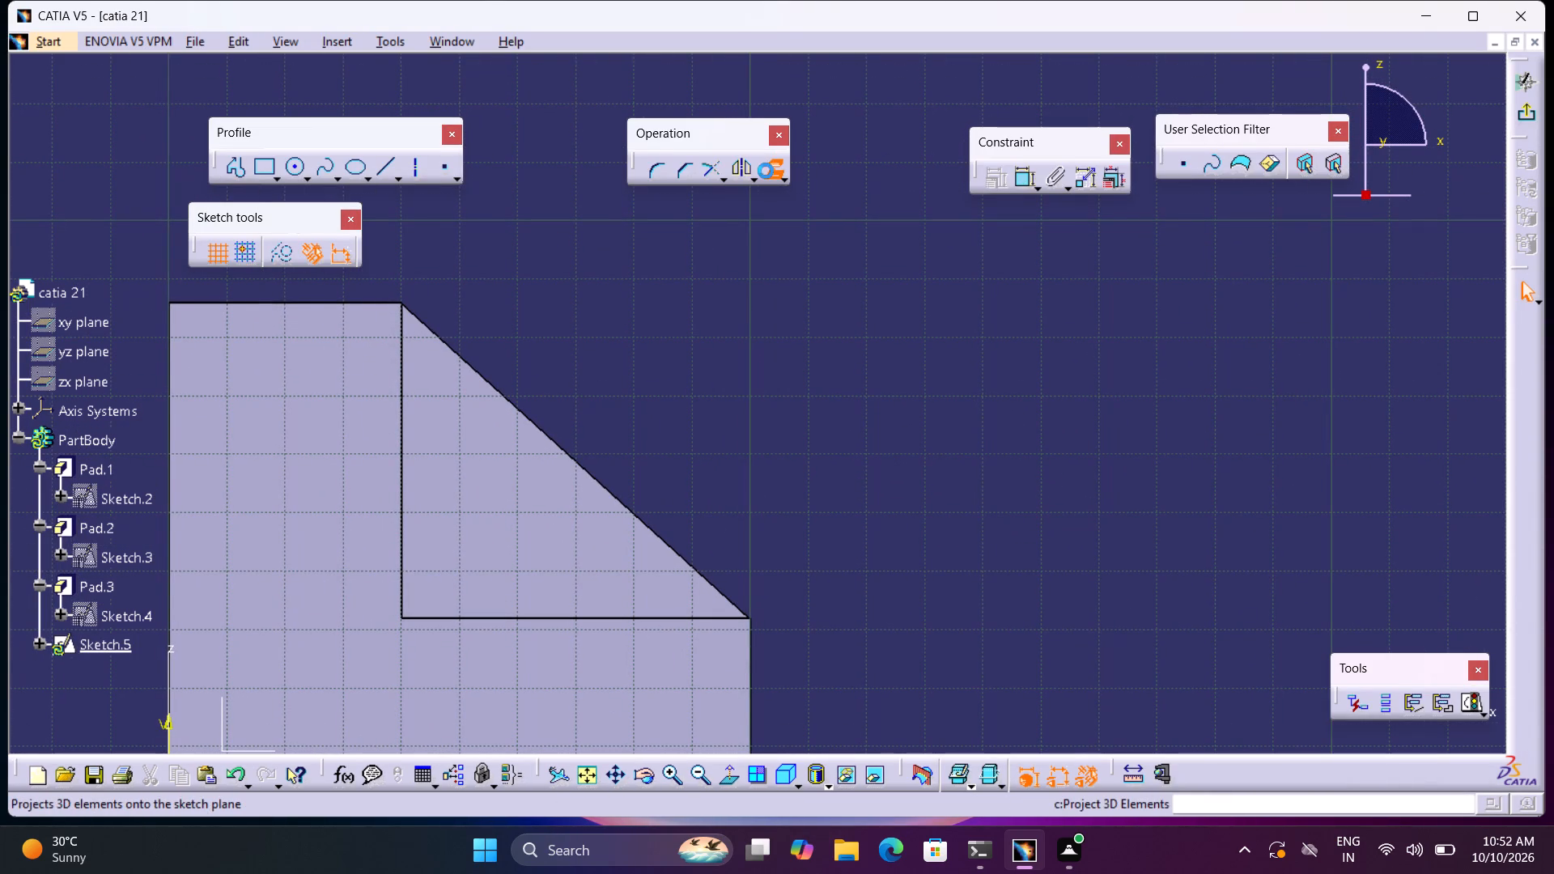
{"action": "left_click", "coordinate": [248, 495]}
Sketch a closed triangle joining the upright's top inner corner, the step's inner corner and the base's outer top corner, with an about 81 mm sloping side.
{"action": "left_click", "coordinate": [235, 170]}
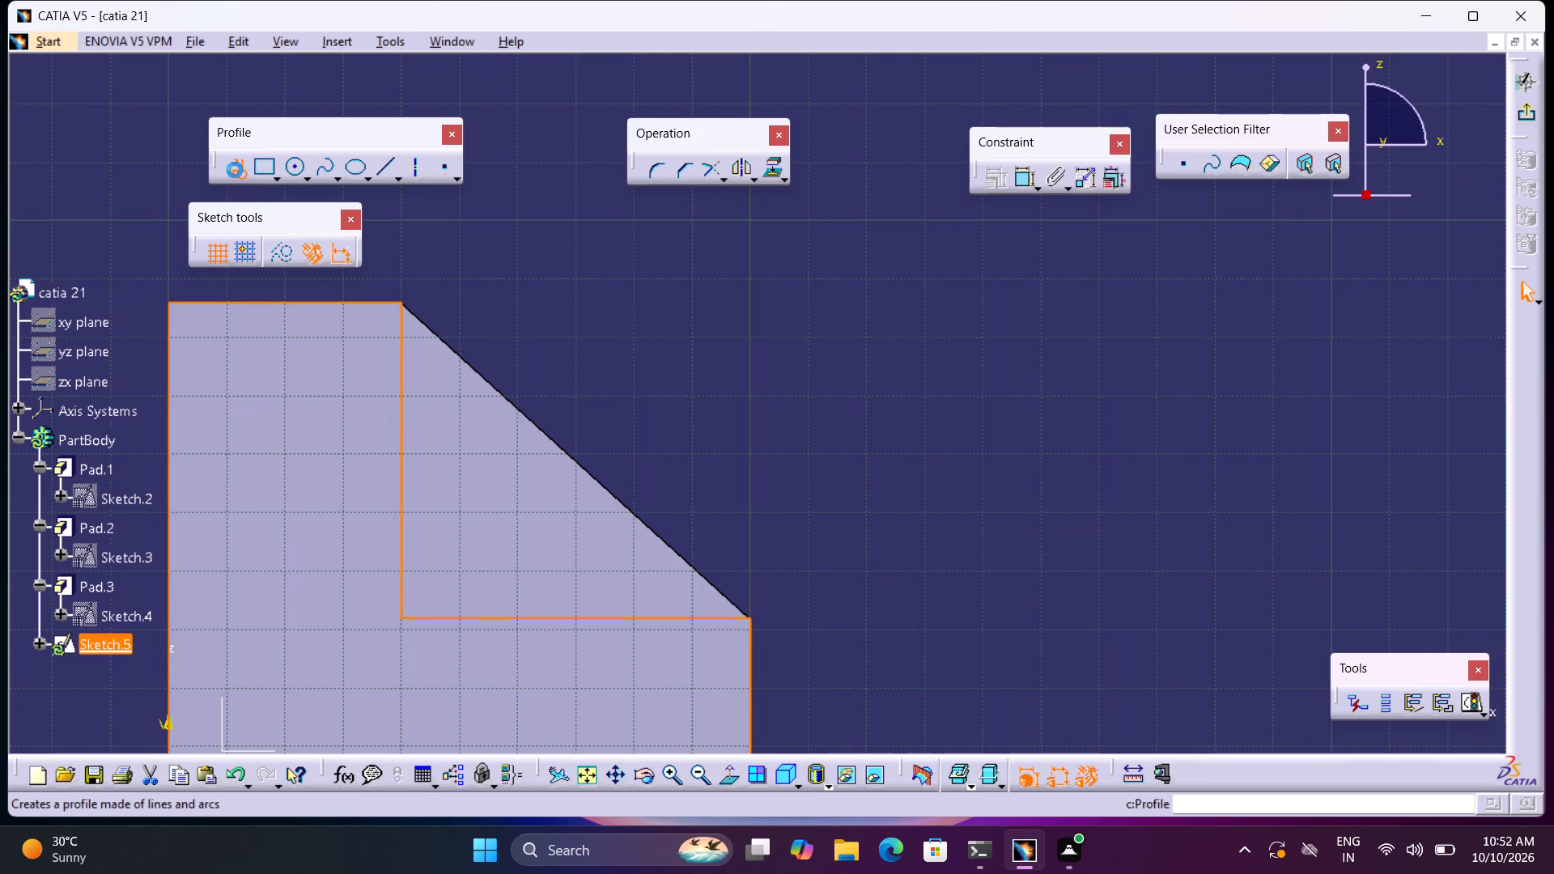
{"action": "left_click", "coordinate": [404, 301]}
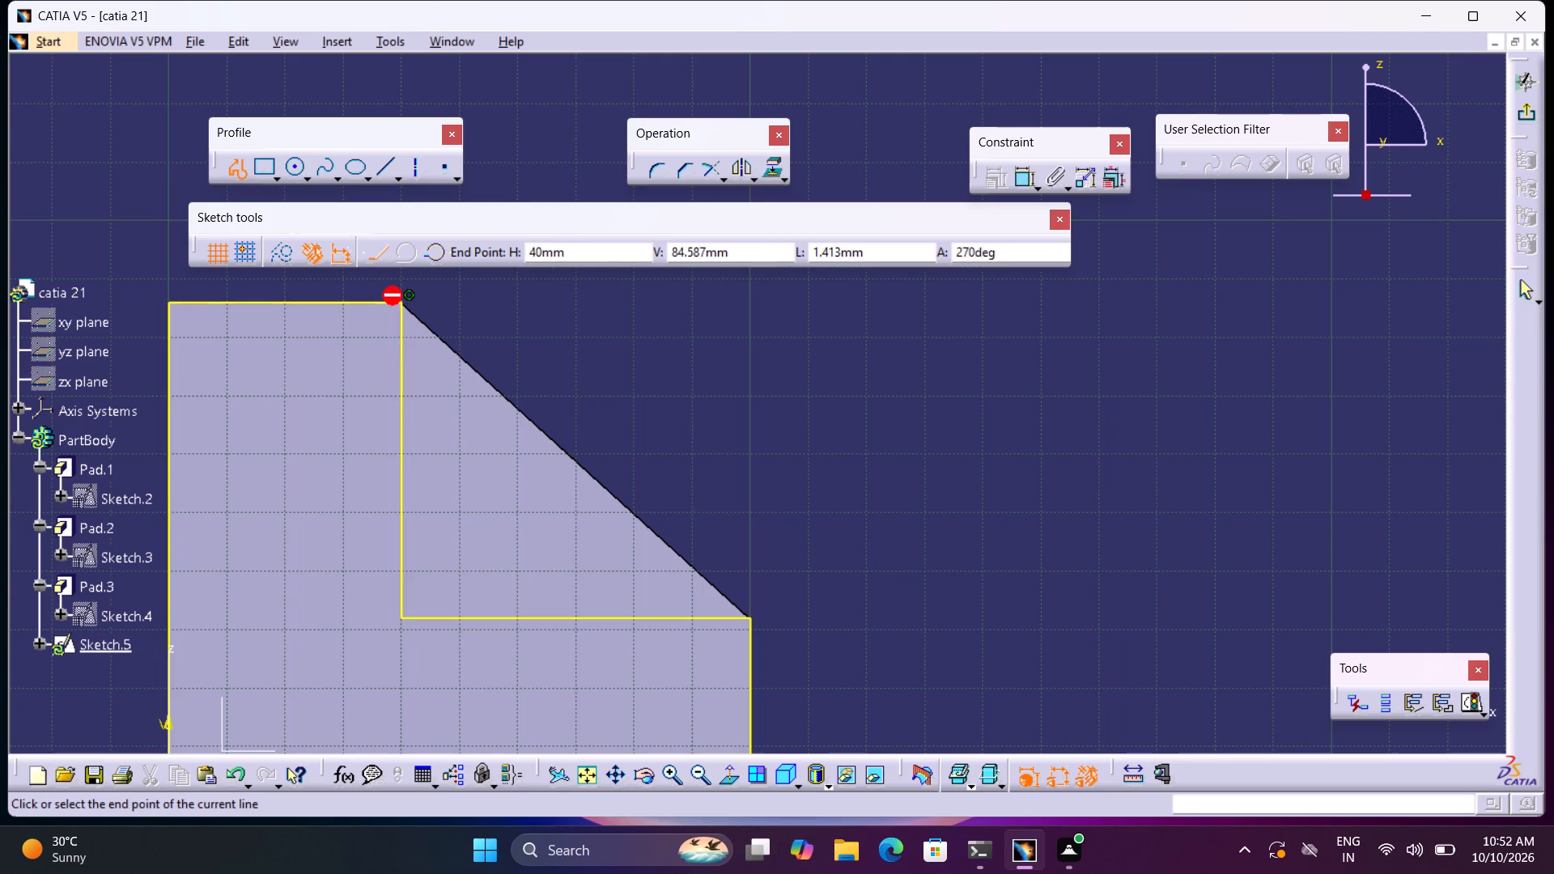
{"action": "left_click", "coordinate": [399, 620]}
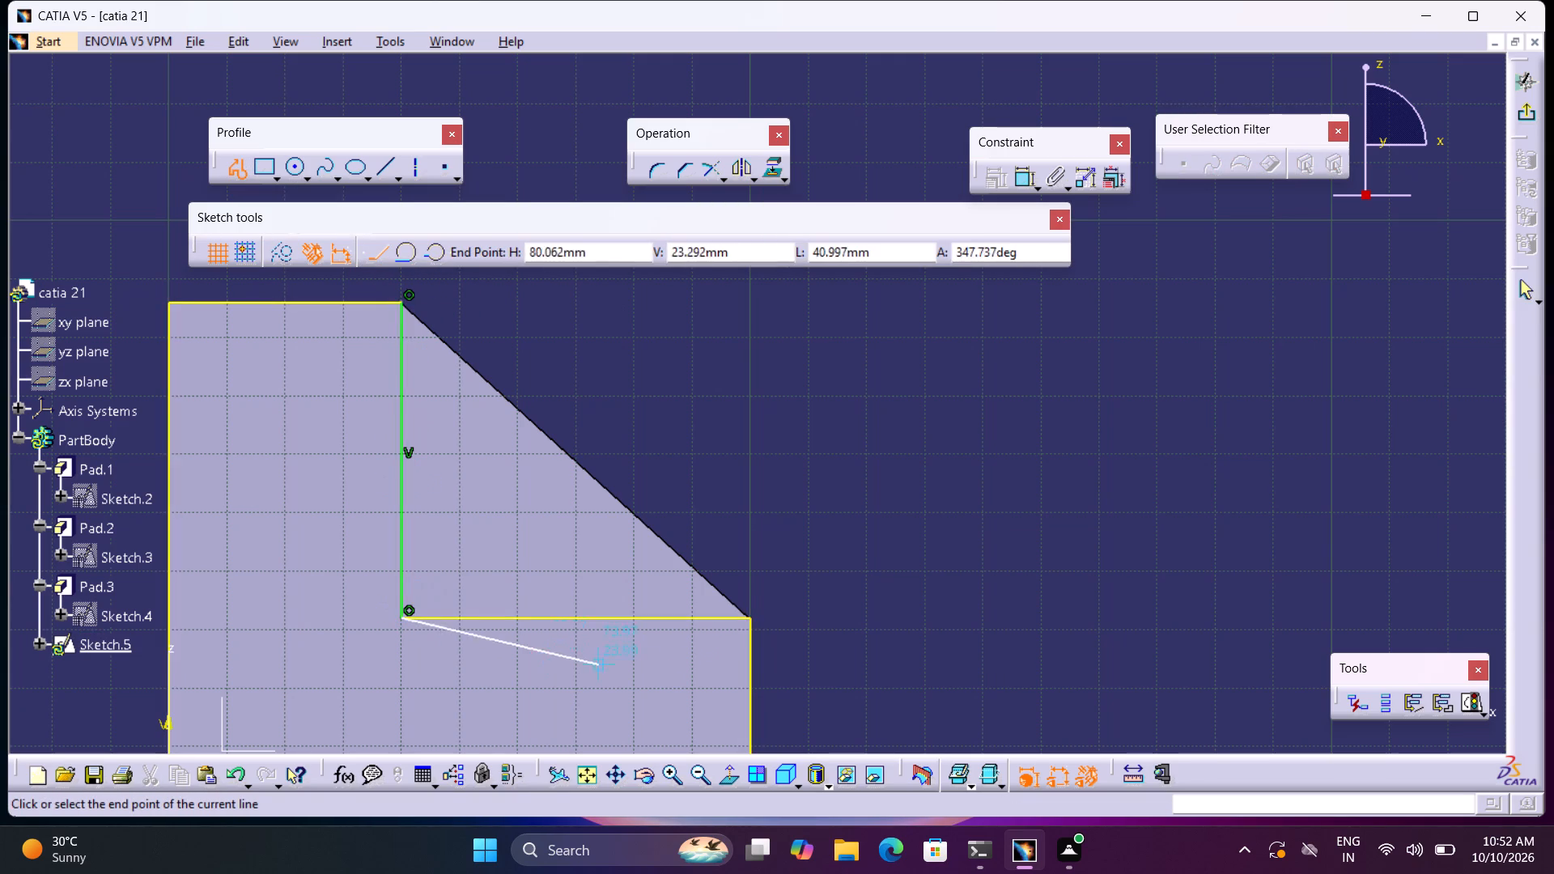
{"action": "left_click", "coordinate": [751, 614]}
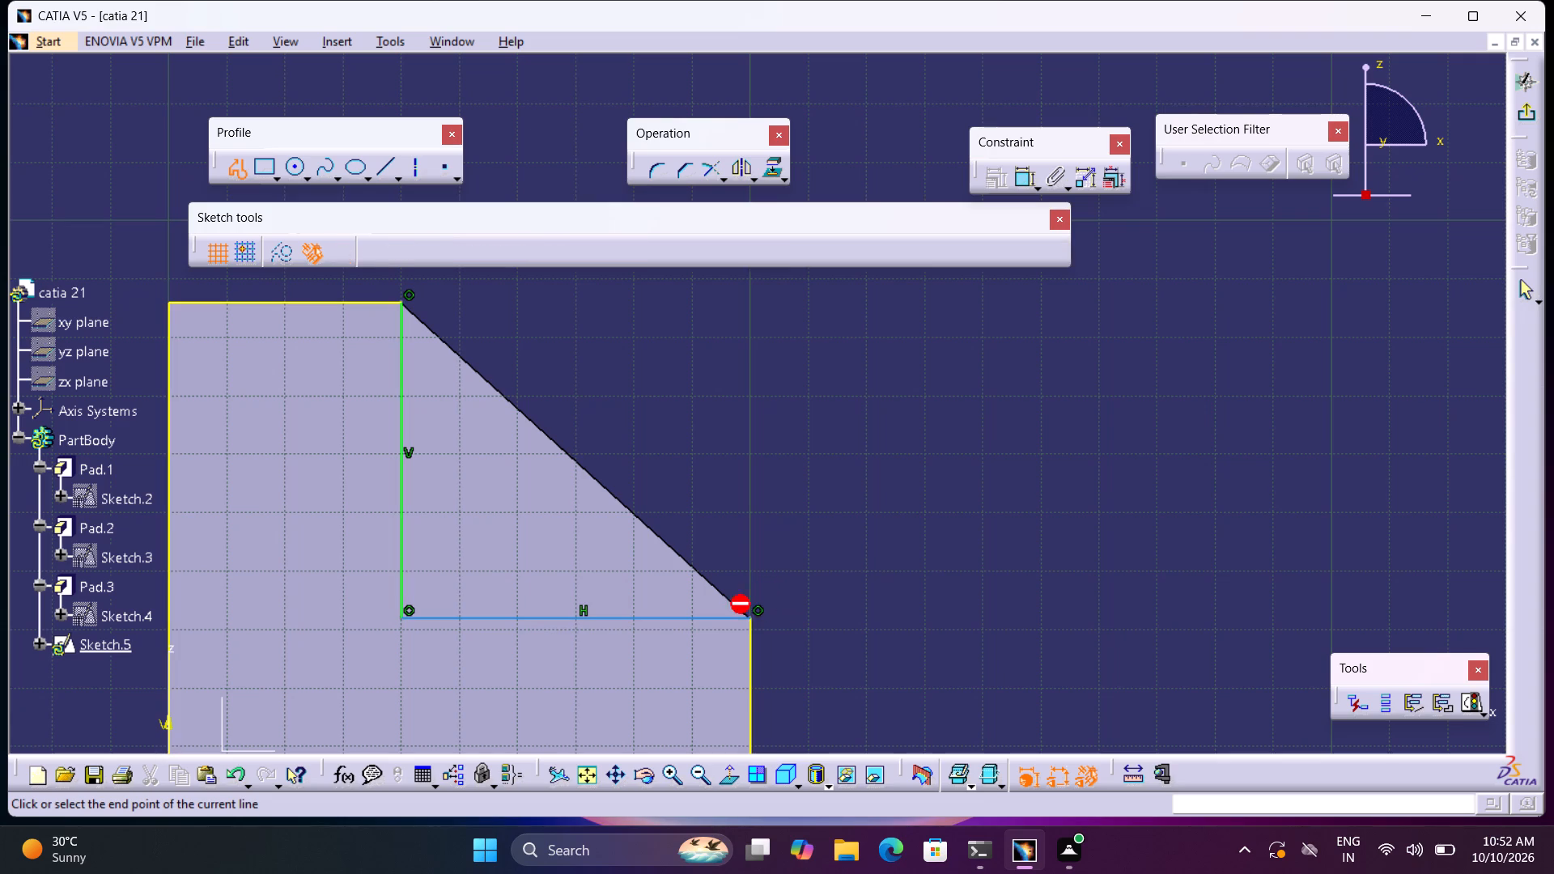
{"action": "left_click", "coordinate": [404, 302]}
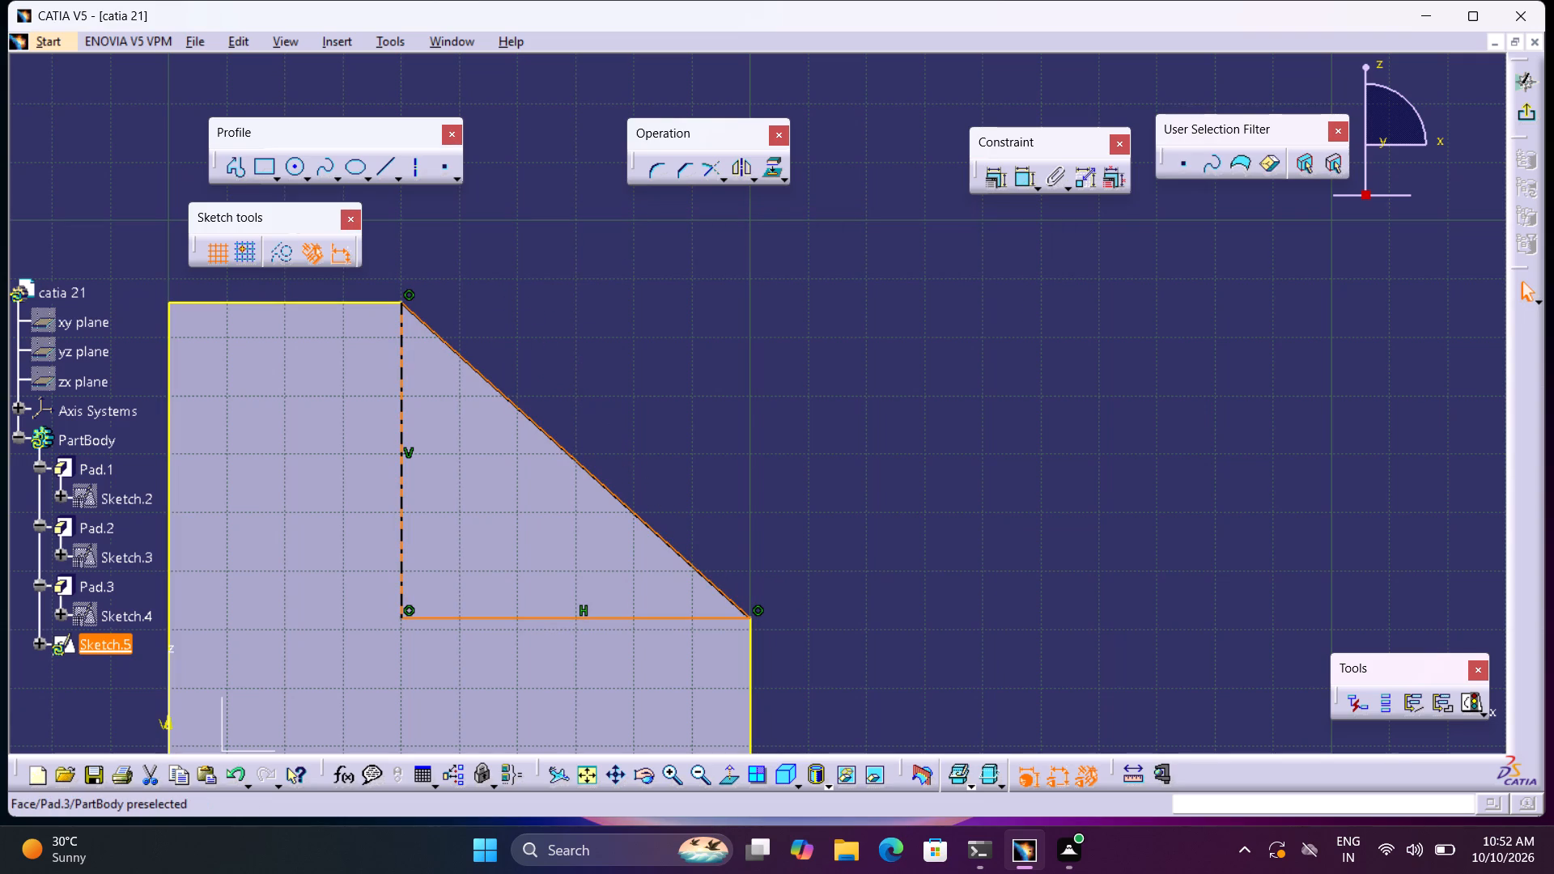
{"action": "left_click", "coordinate": [662, 244]}
Delete the projected face outline, keeping only the triangular profile.
{"action": "left_click", "coordinate": [350, 303]}
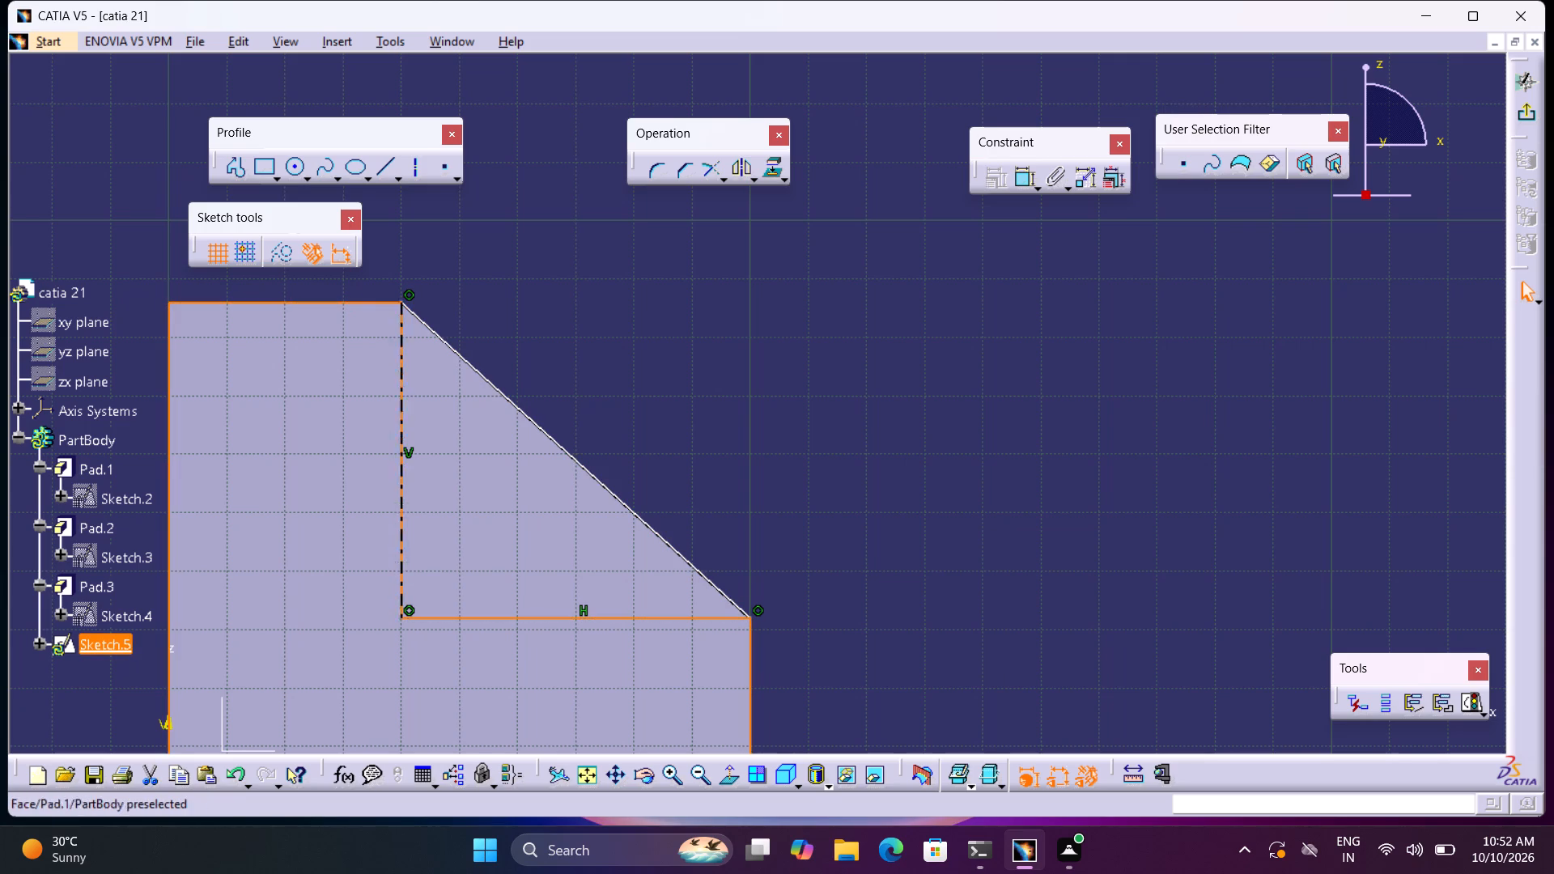
{"action": "key", "text": "Delete"}
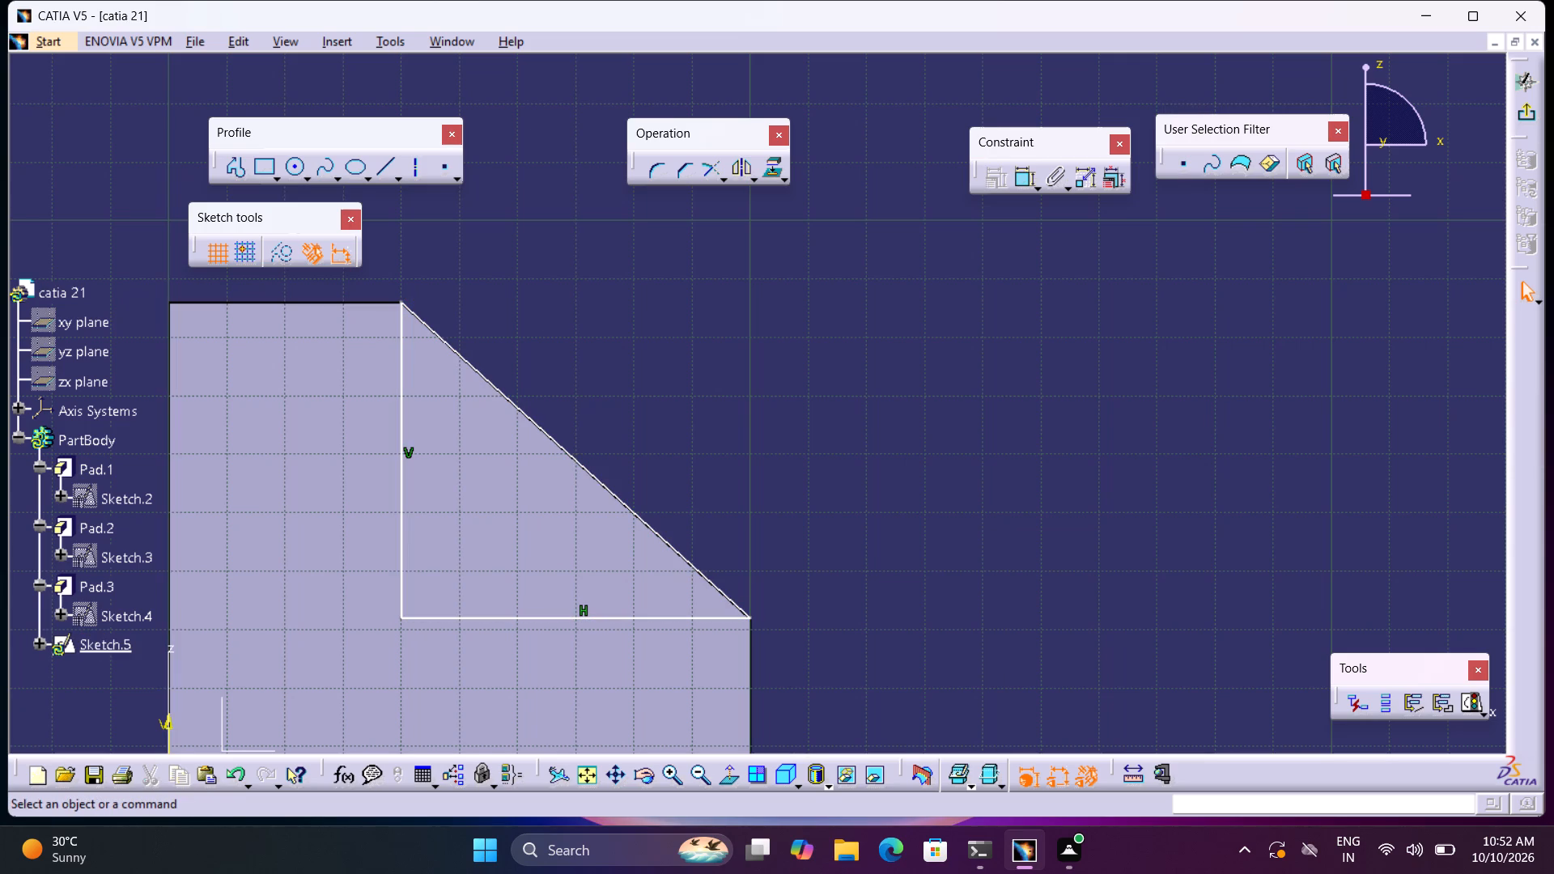
Exit the triangle sketch and pad it 18 mm with the direction reversed, inward over the base step.
{"action": "left_click", "coordinate": [1526, 112]}
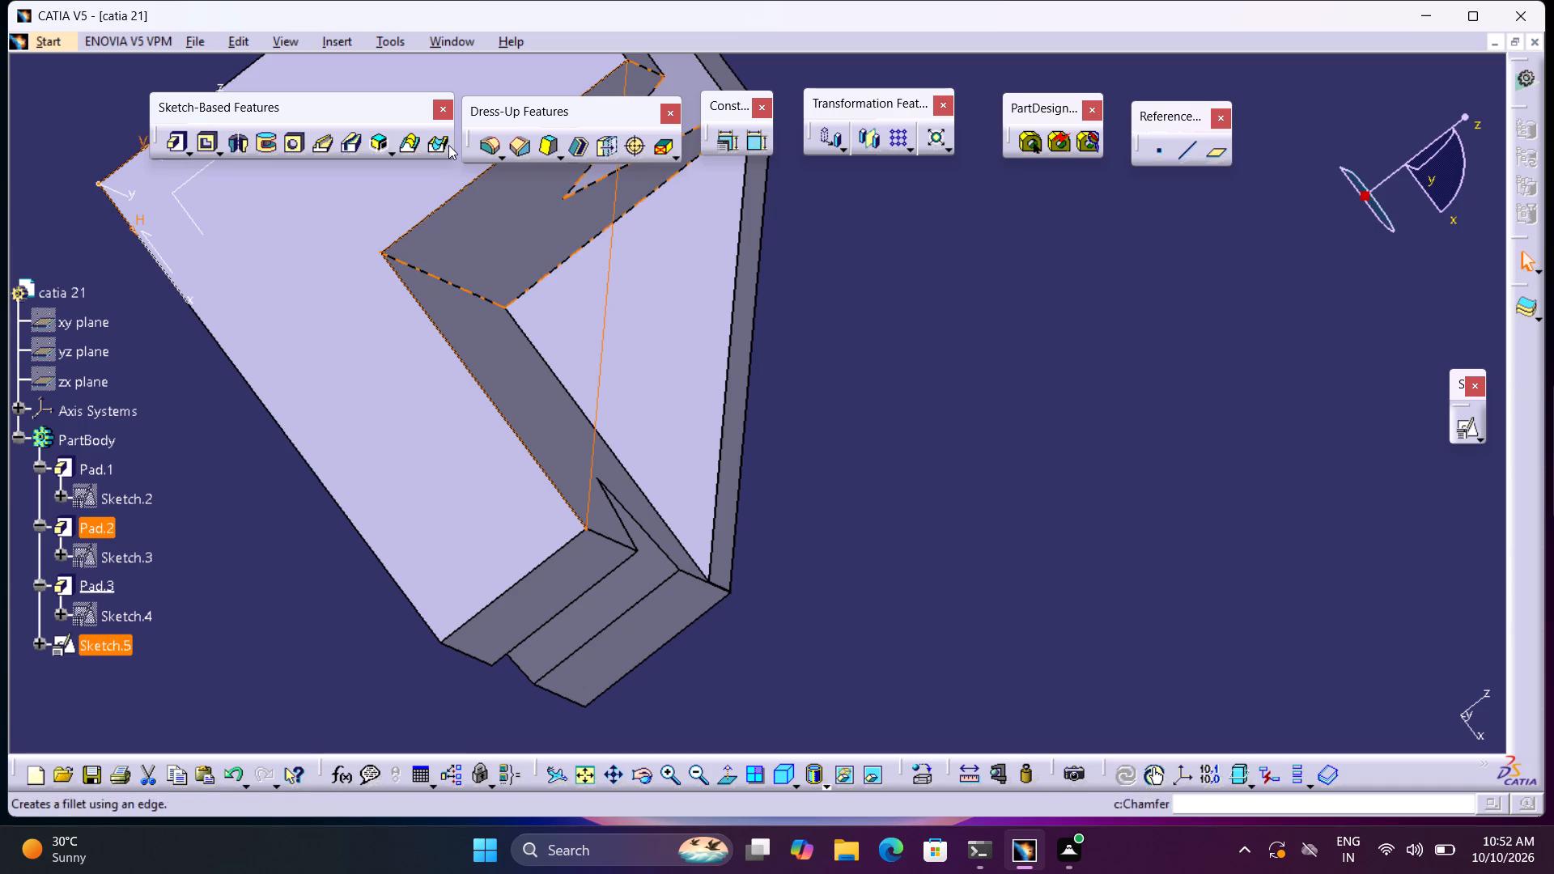
{"action": "left_click", "coordinate": [180, 140]}
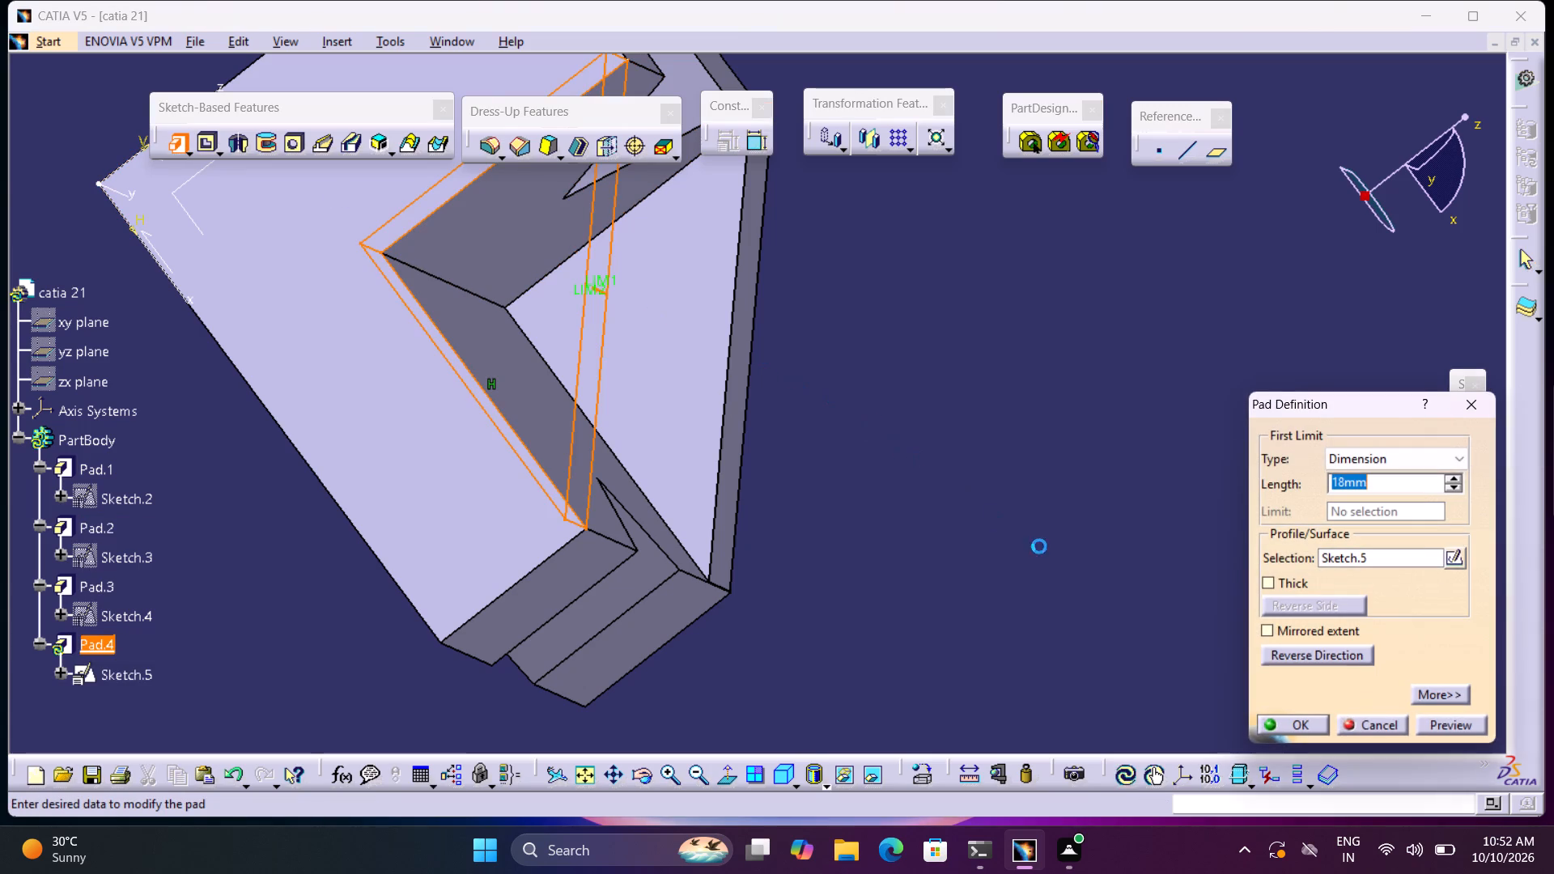
{"action": "left_click", "coordinate": [1332, 656]}
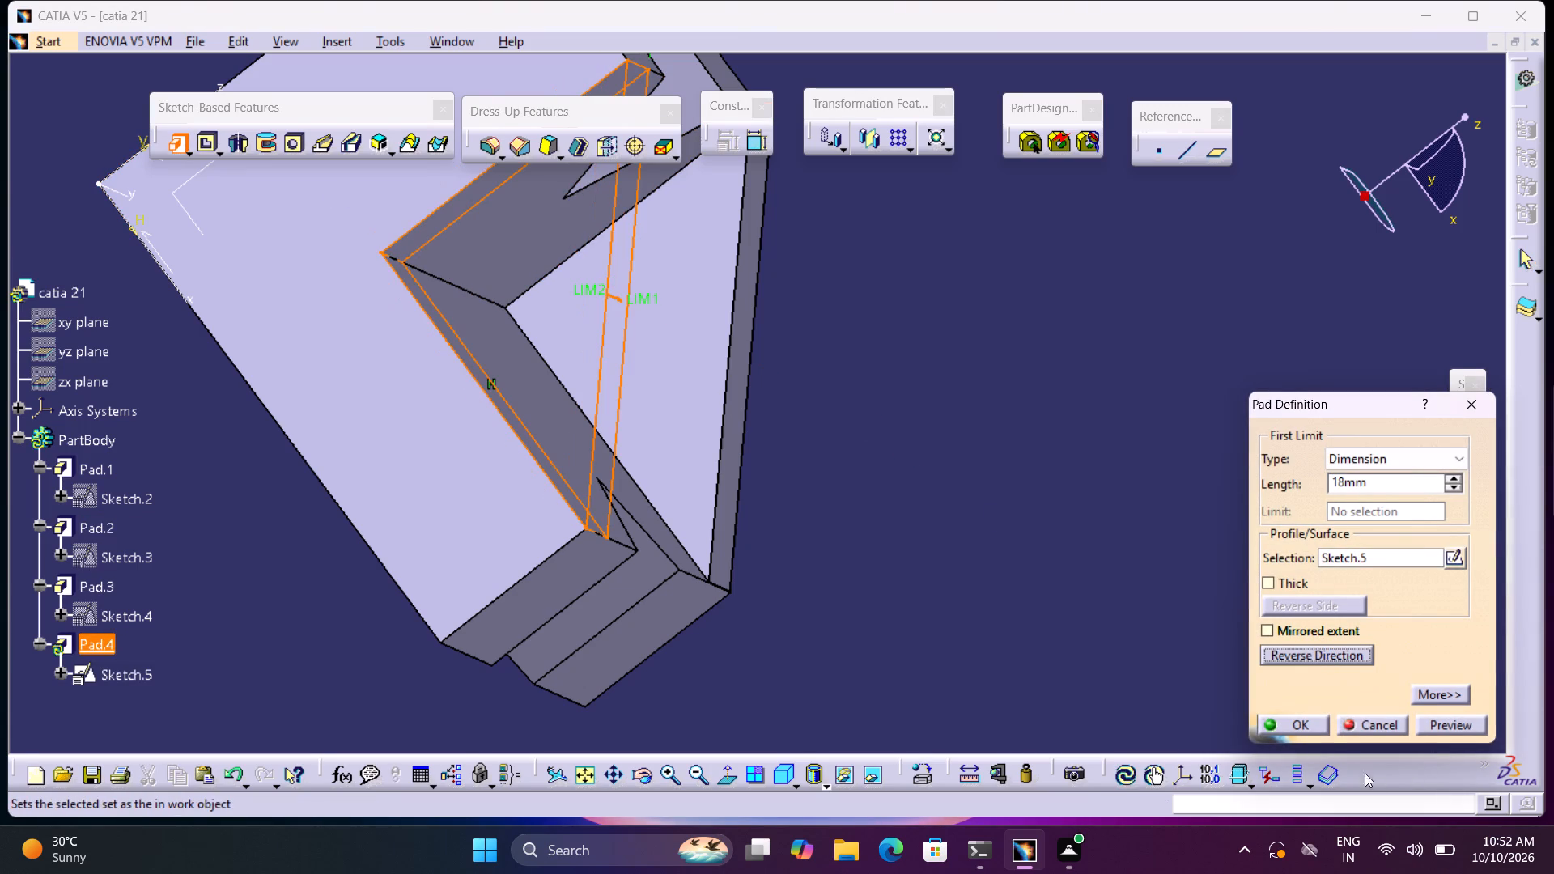
{"action": "left_click", "coordinate": [1316, 728]}
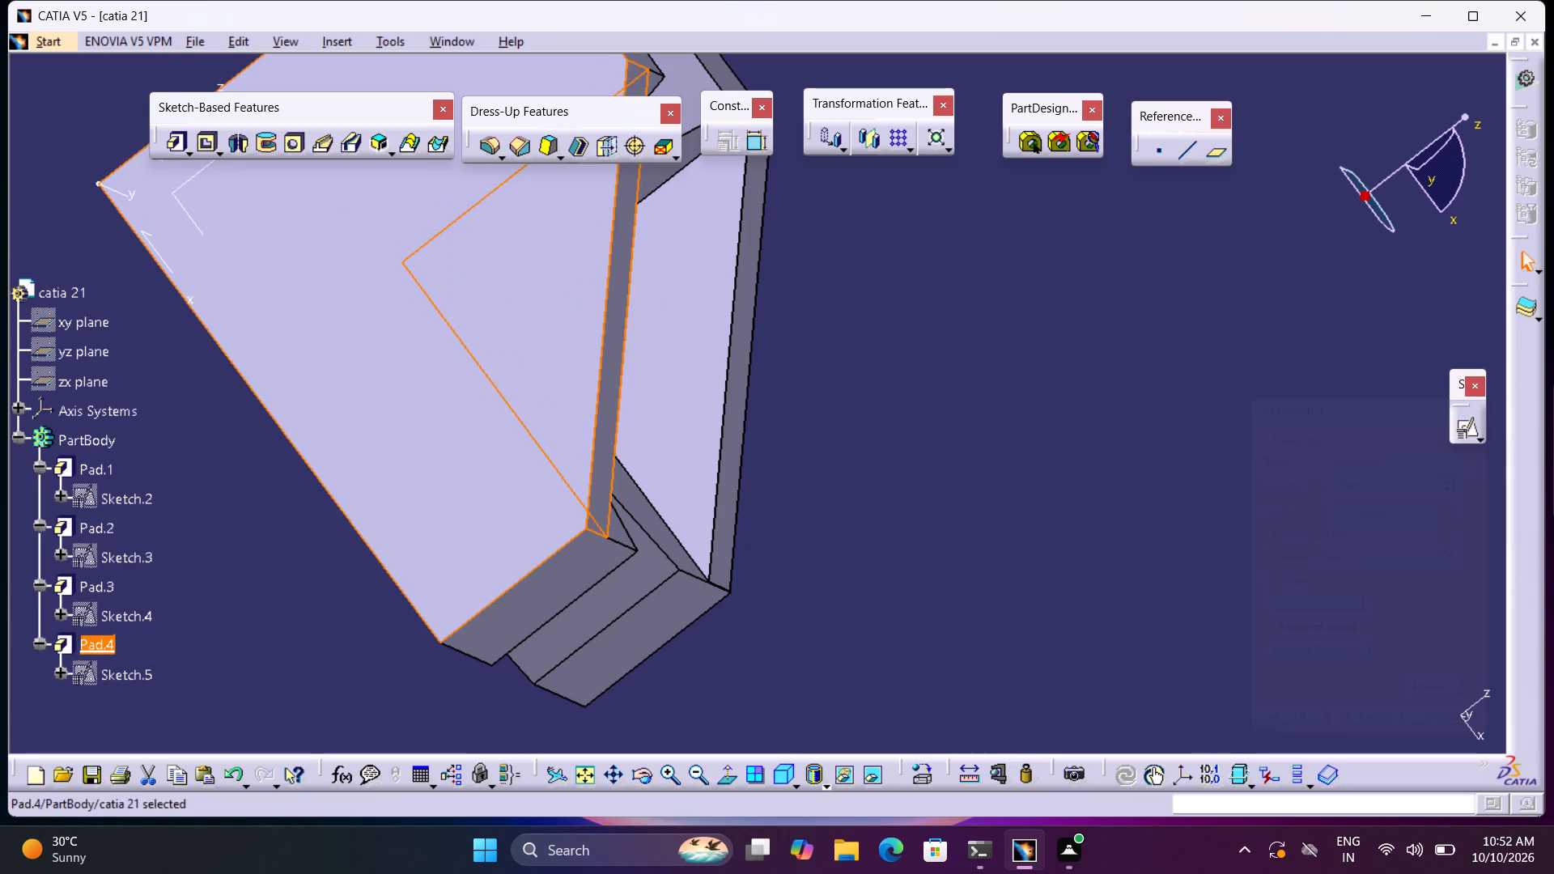
{"action": "left_click", "coordinate": [1017, 556]}
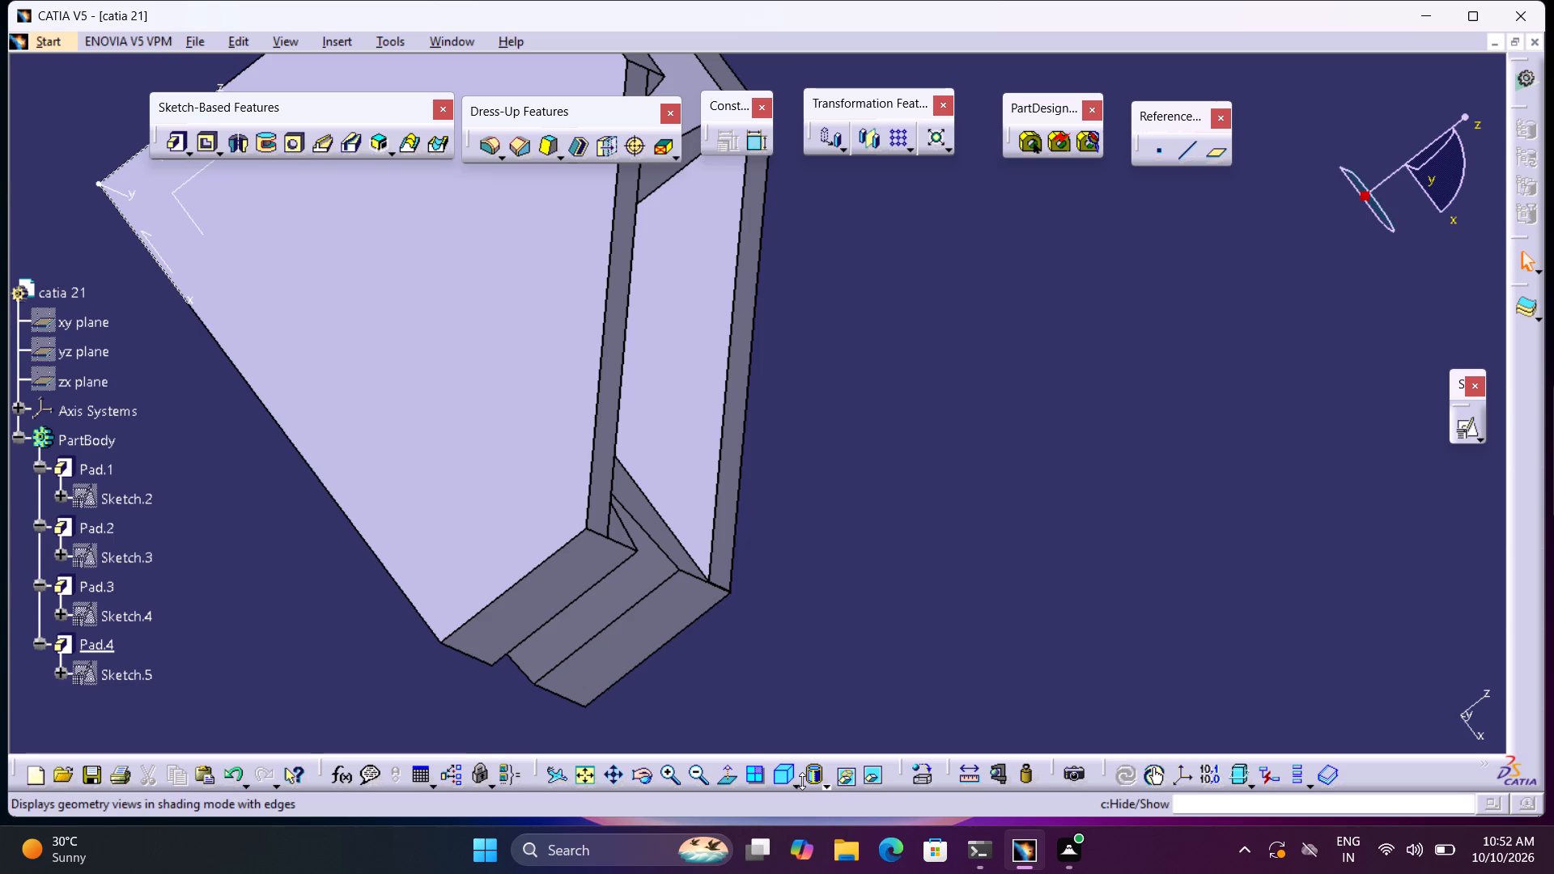
Open a positioned sketch on the large outer side face of the part, beside the newly padded triangular rib.
{"action": "left_click", "coordinate": [785, 773]}
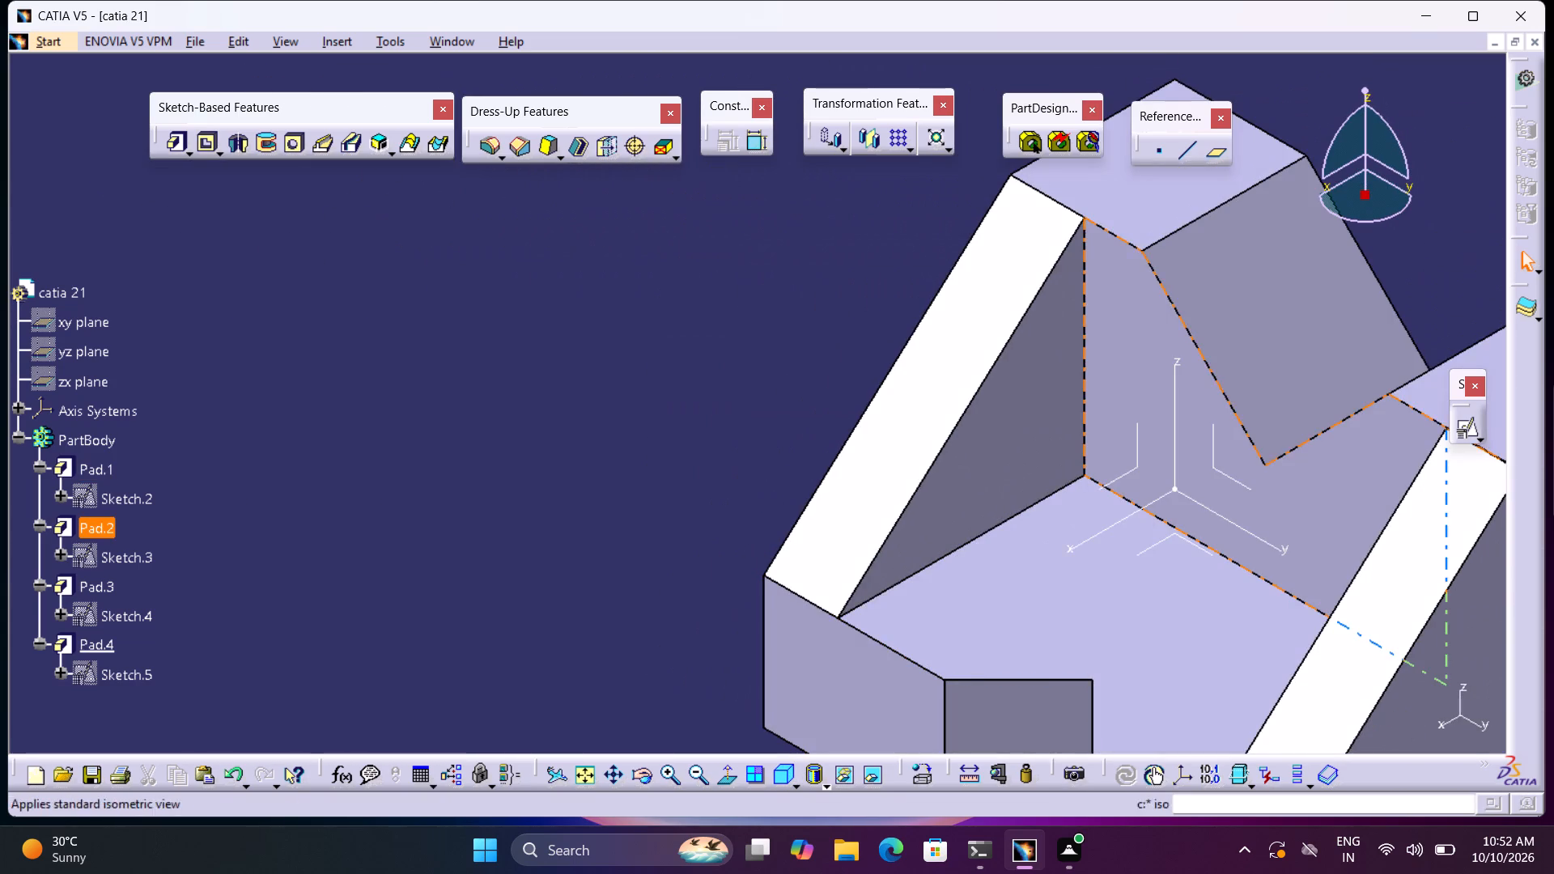
{"action": "middle_click_drag", "start_coordinate": [1339, 562], "coordinate": [846, 504]}
{"action": "right_click", "coordinate": [831, 439]}
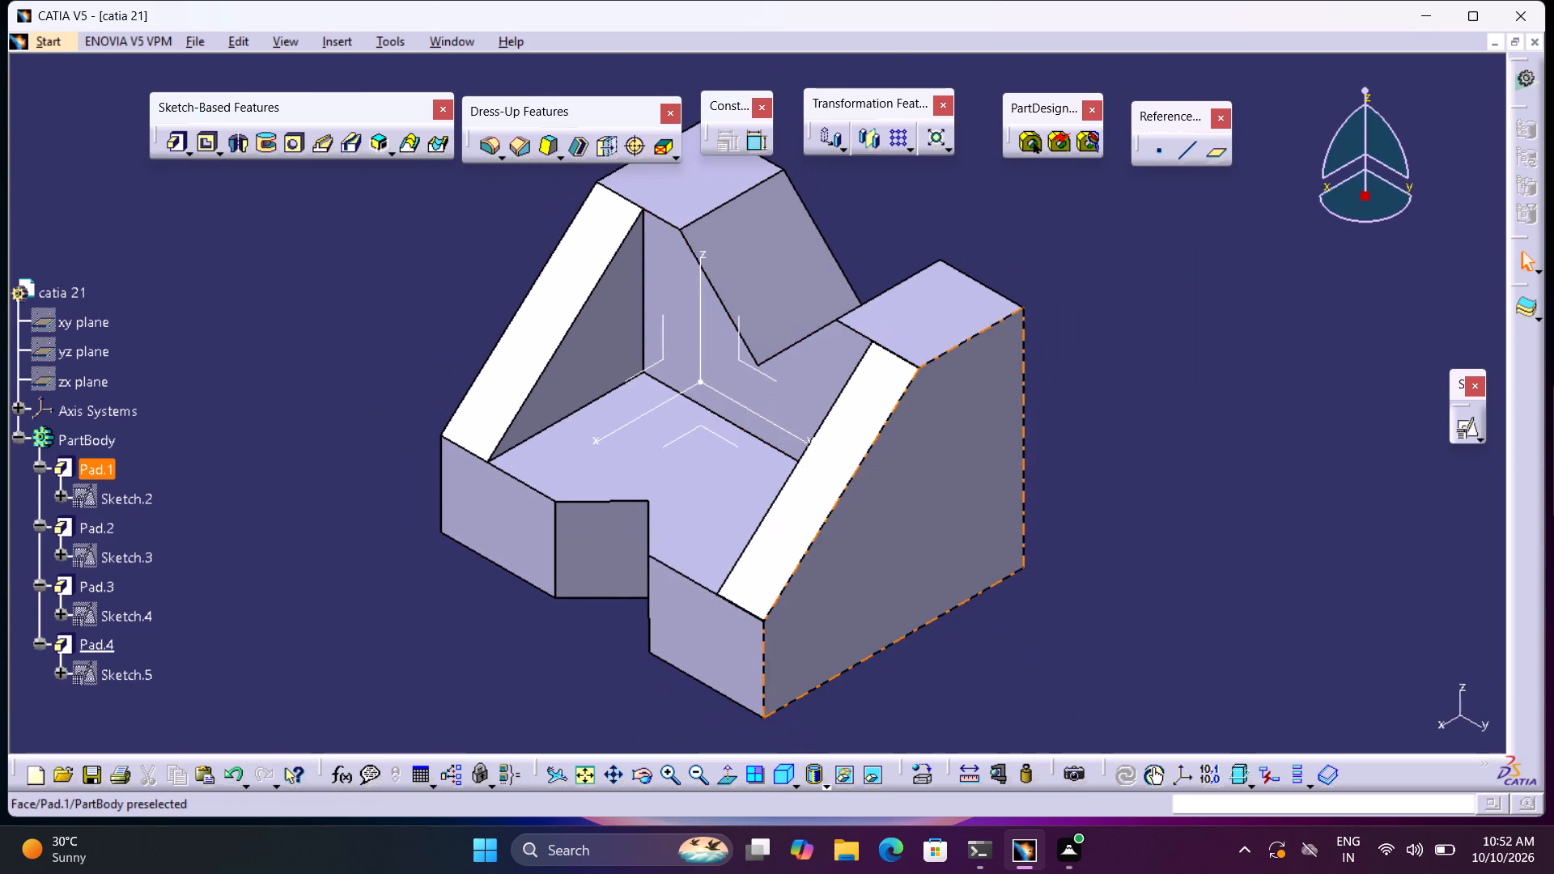
{"action": "left_click", "coordinate": [1333, 538]}
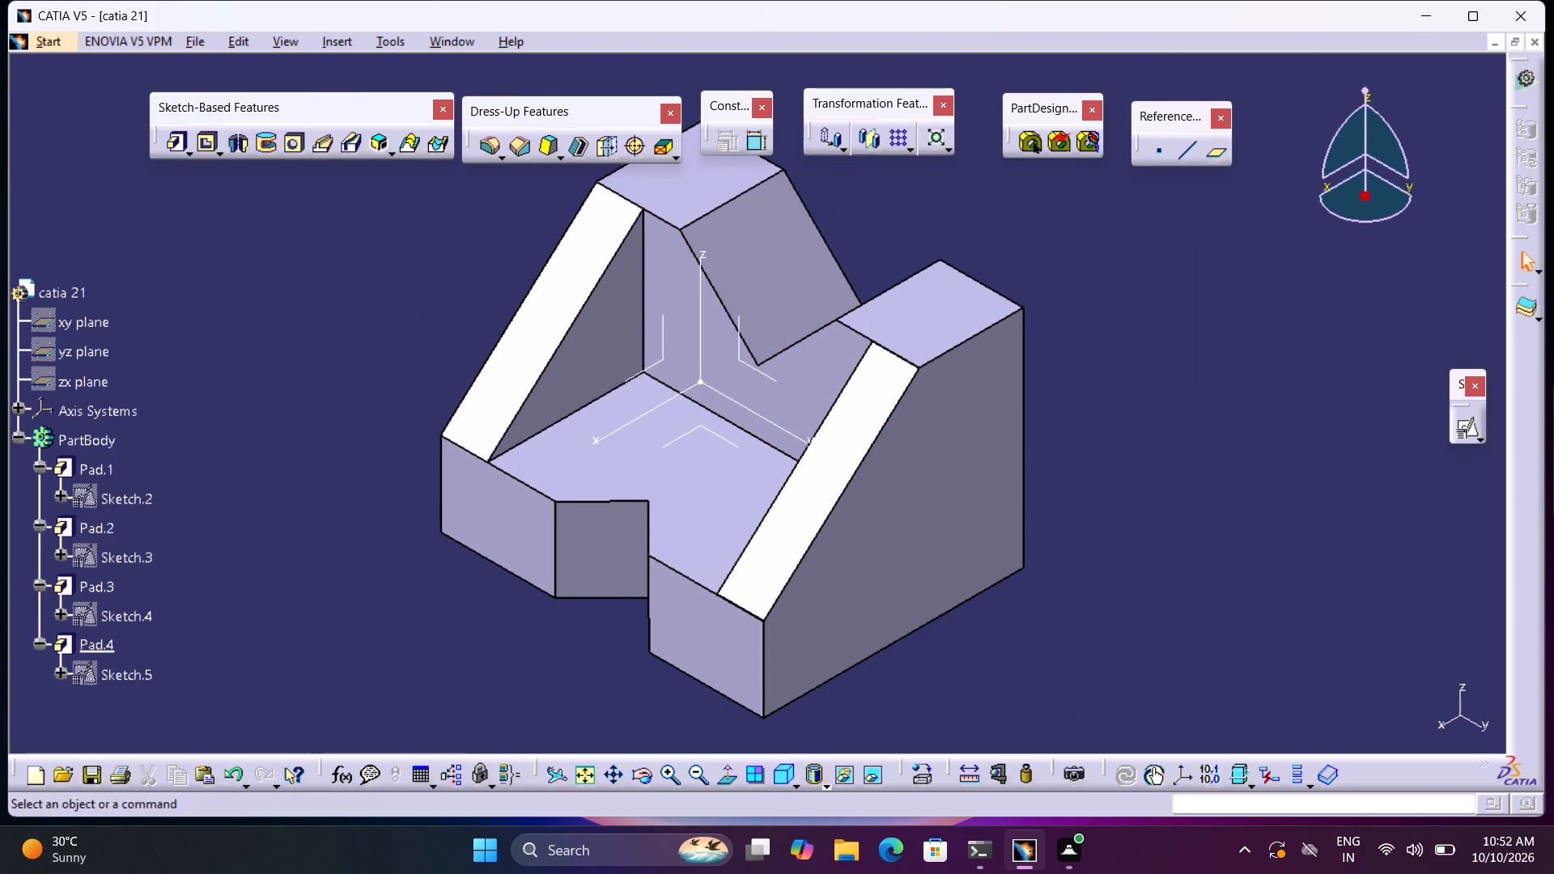
{"action": "left_click", "coordinate": [1471, 428]}
{"action": "middle_click_drag", "start_coordinate": [796, 494], "coordinate": [1028, 500]}
{"action": "right_click_drag", "start_coordinate": [829, 508], "coordinate": [1028, 500]}
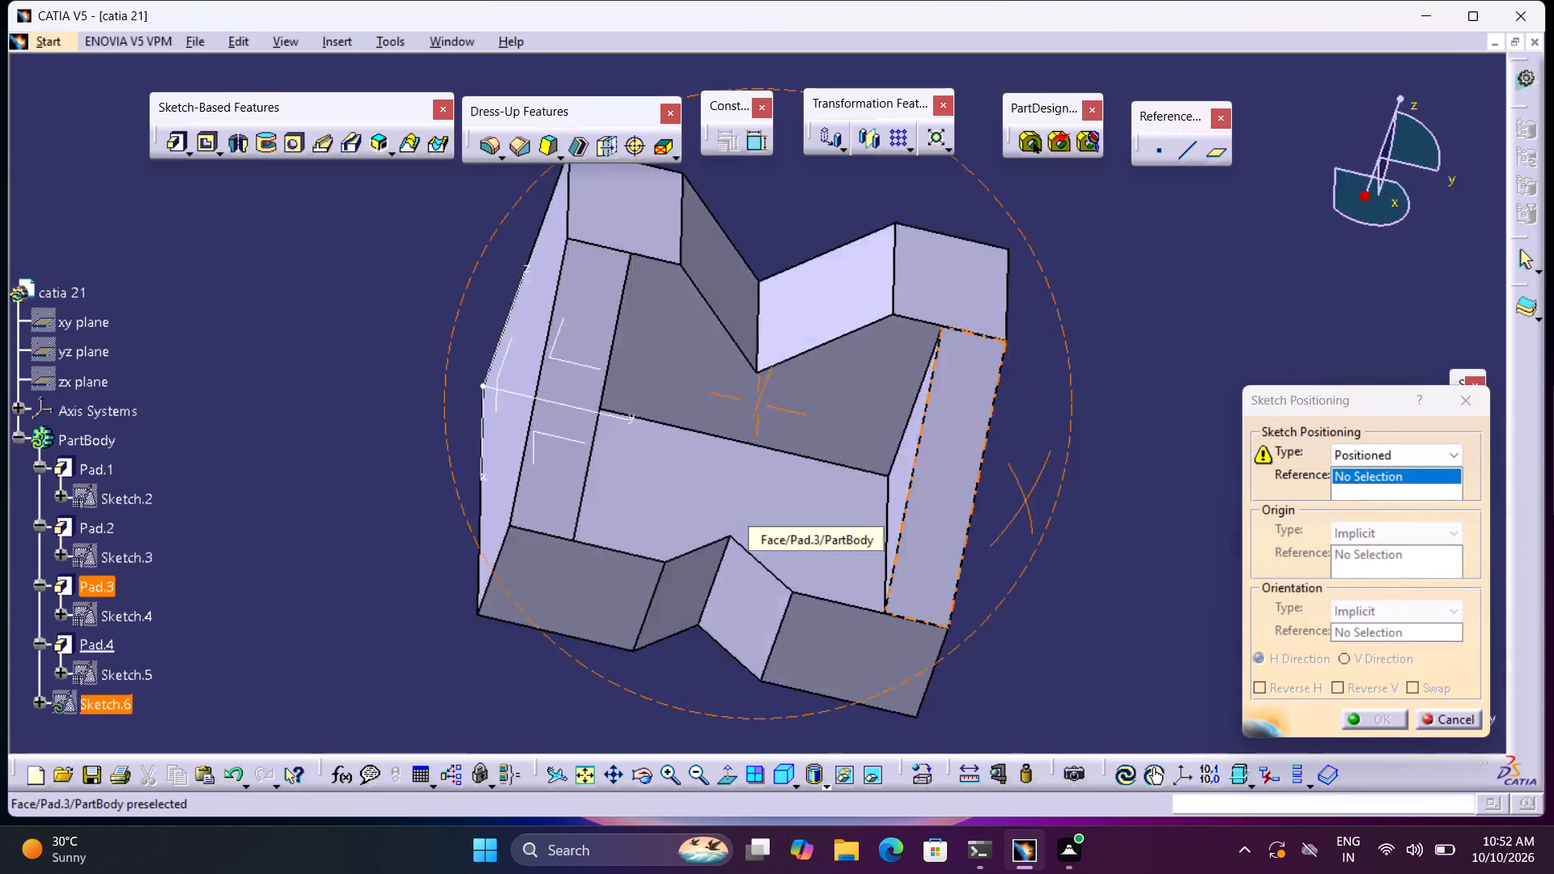
{"action": "right_click_drag", "start_coordinate": [1028, 500], "coordinate": [1165, 459]}
{"action": "middle_click_drag", "start_coordinate": [1028, 500], "coordinate": [1168, 457]}
{"action": "left_click", "coordinate": [632, 513]}
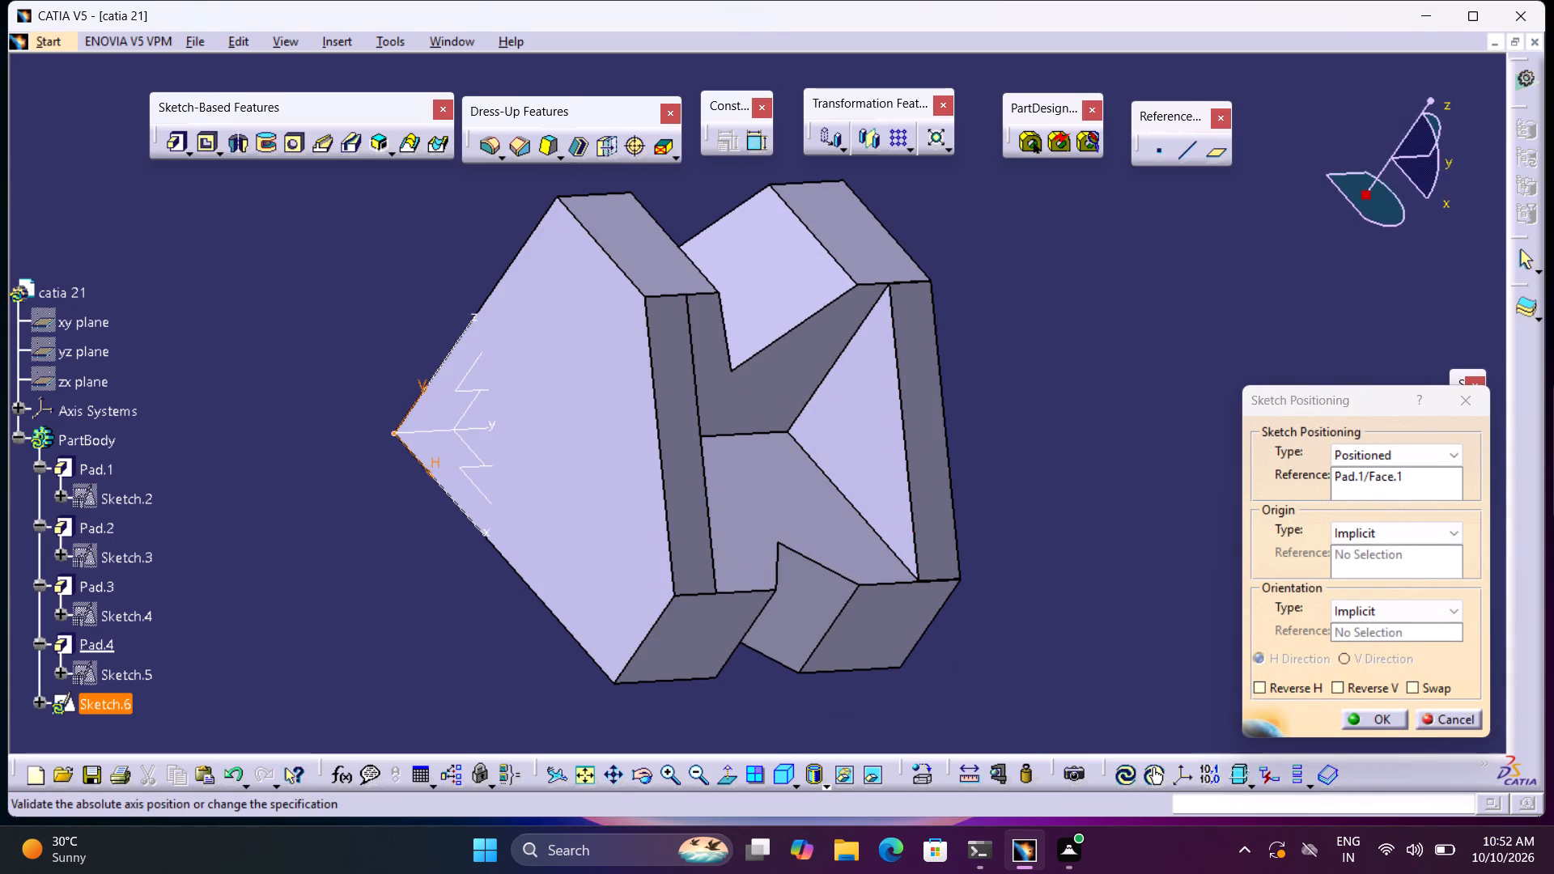
{"action": "left_click", "coordinate": [1385, 718]}
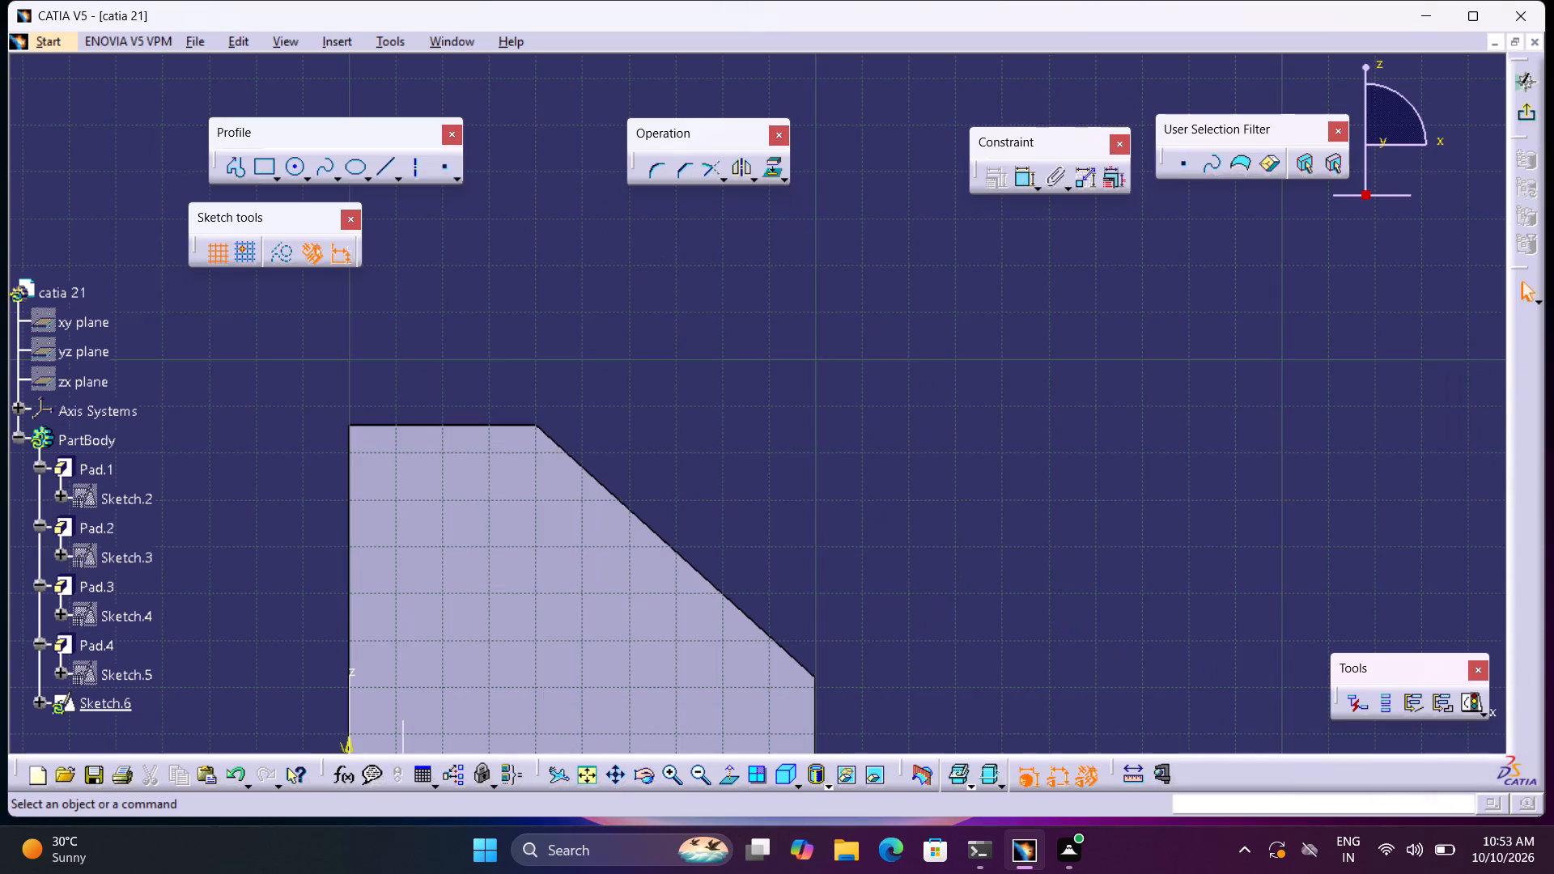
Sketch a rectangle just above the side face's bottom edge, about 34 mm from the face's short vertical edge.
{"action": "middle_click_drag", "start_coordinate": [1048, 579], "coordinate": [1075, 361]}
{"action": "middle_click_drag", "start_coordinate": [659, 492], "coordinate": [745, 515]}
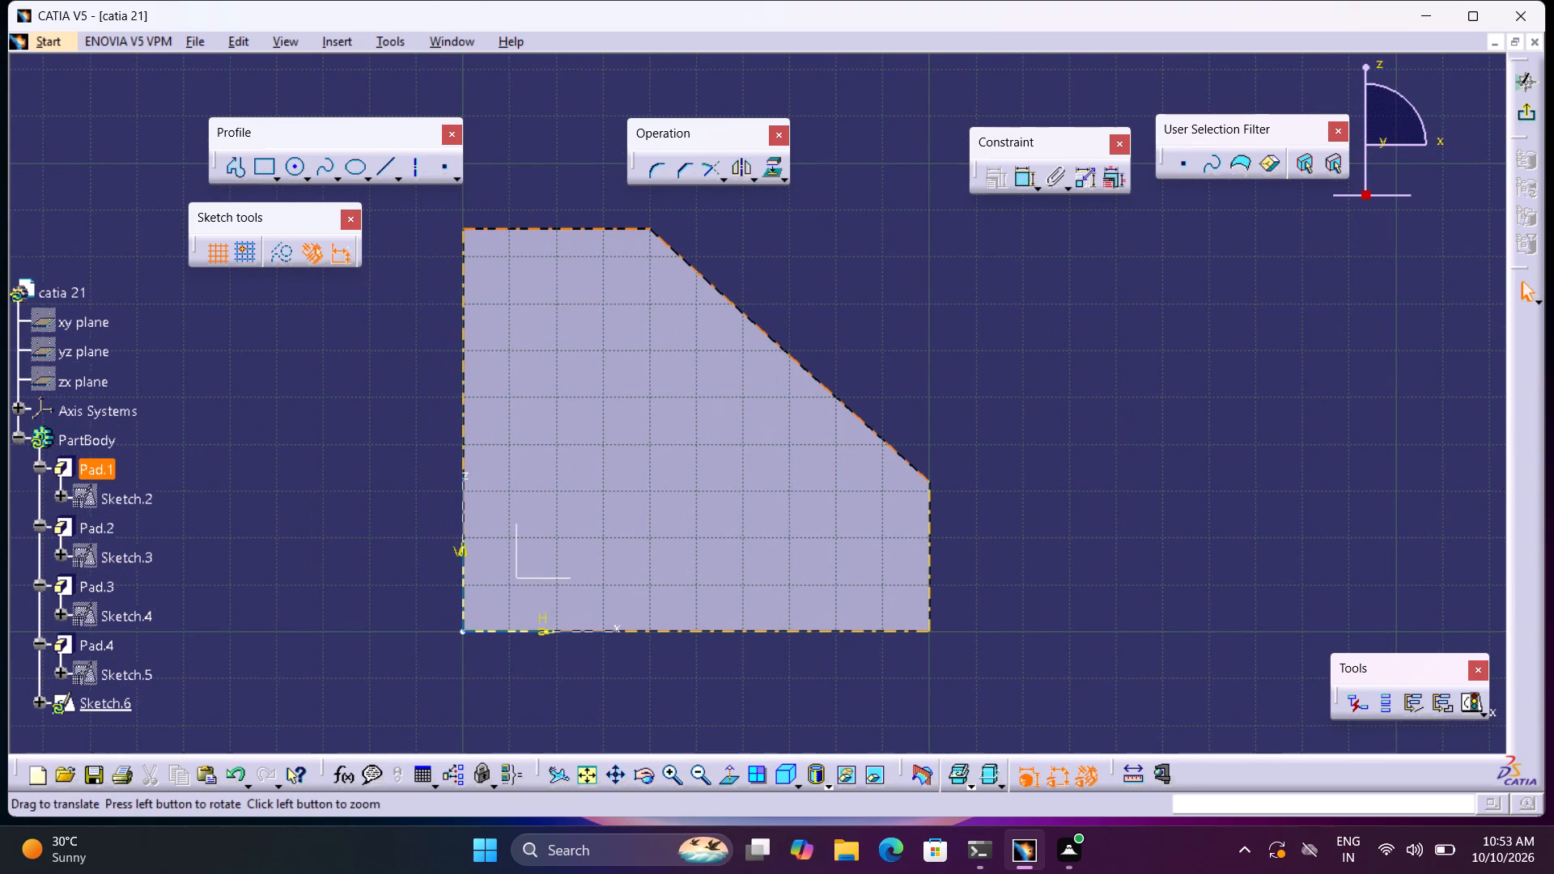
{"action": "left_click", "coordinate": [261, 163]}
{"action": "left_click", "coordinate": [616, 556]}
{"action": "left_click", "coordinate": [772, 596]}
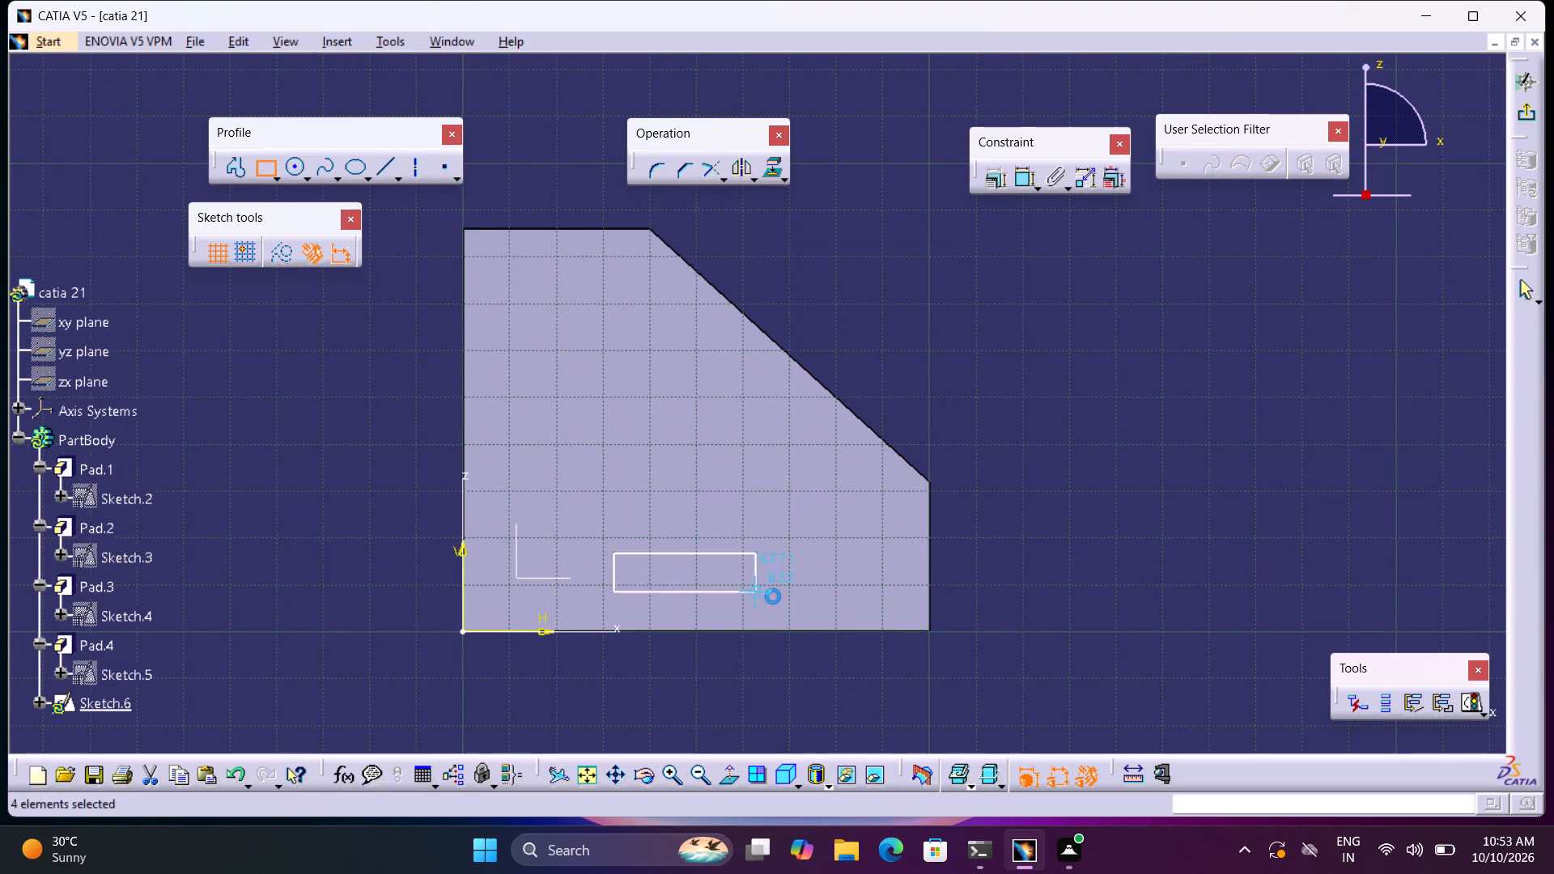
Constrain the rectangle's lower side coincident with the bottom edge of the side face.
{"action": "left_click", "coordinate": [1021, 181]}
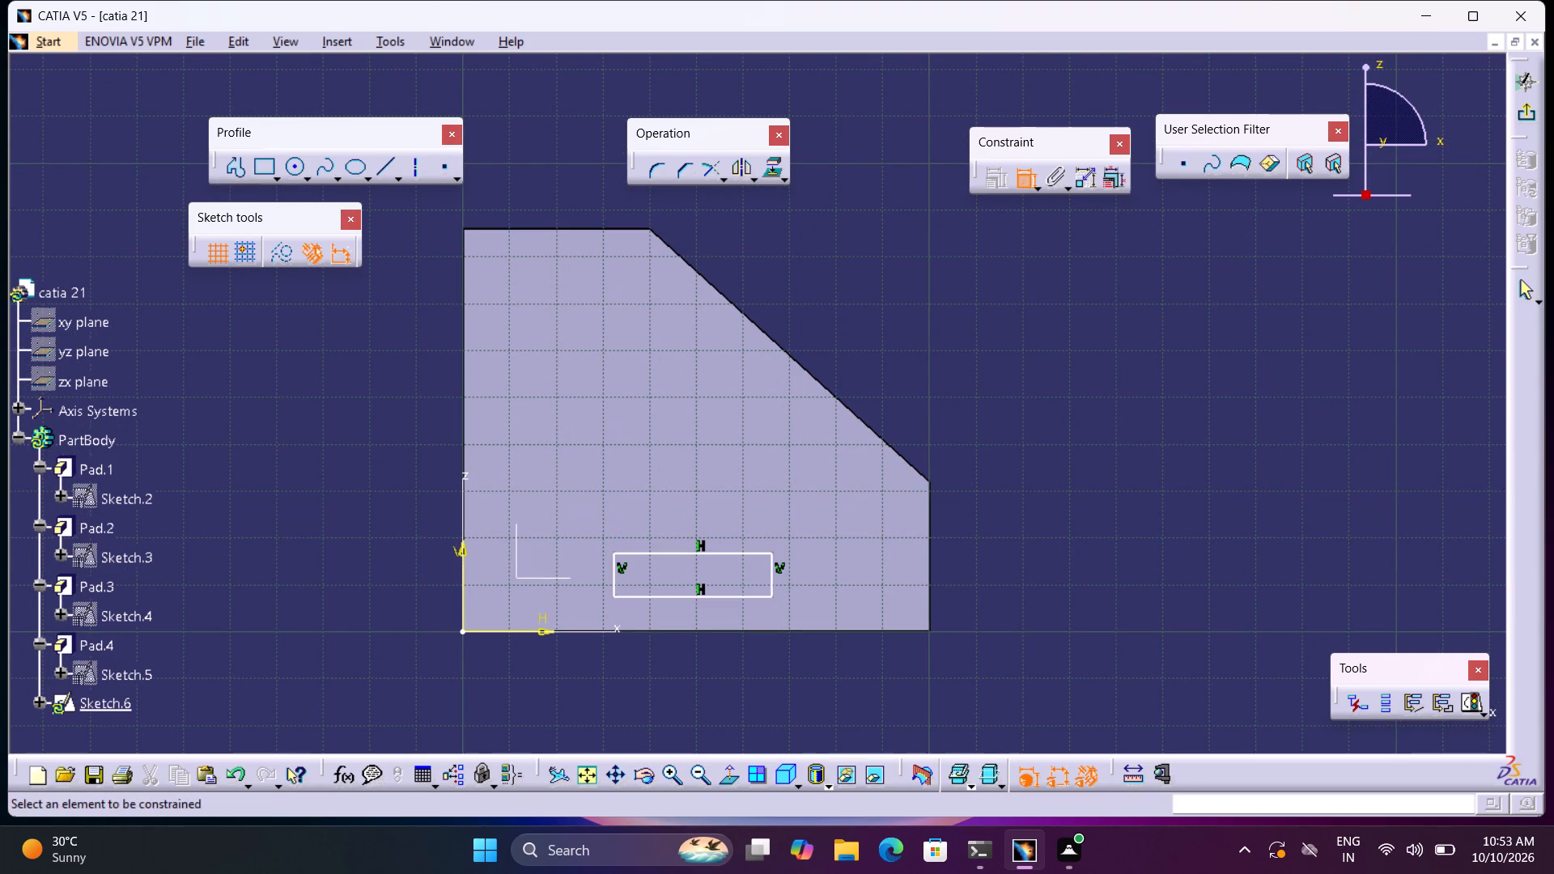
{"action": "left_click", "coordinate": [655, 599]}
{"action": "left_click", "coordinate": [660, 634]}
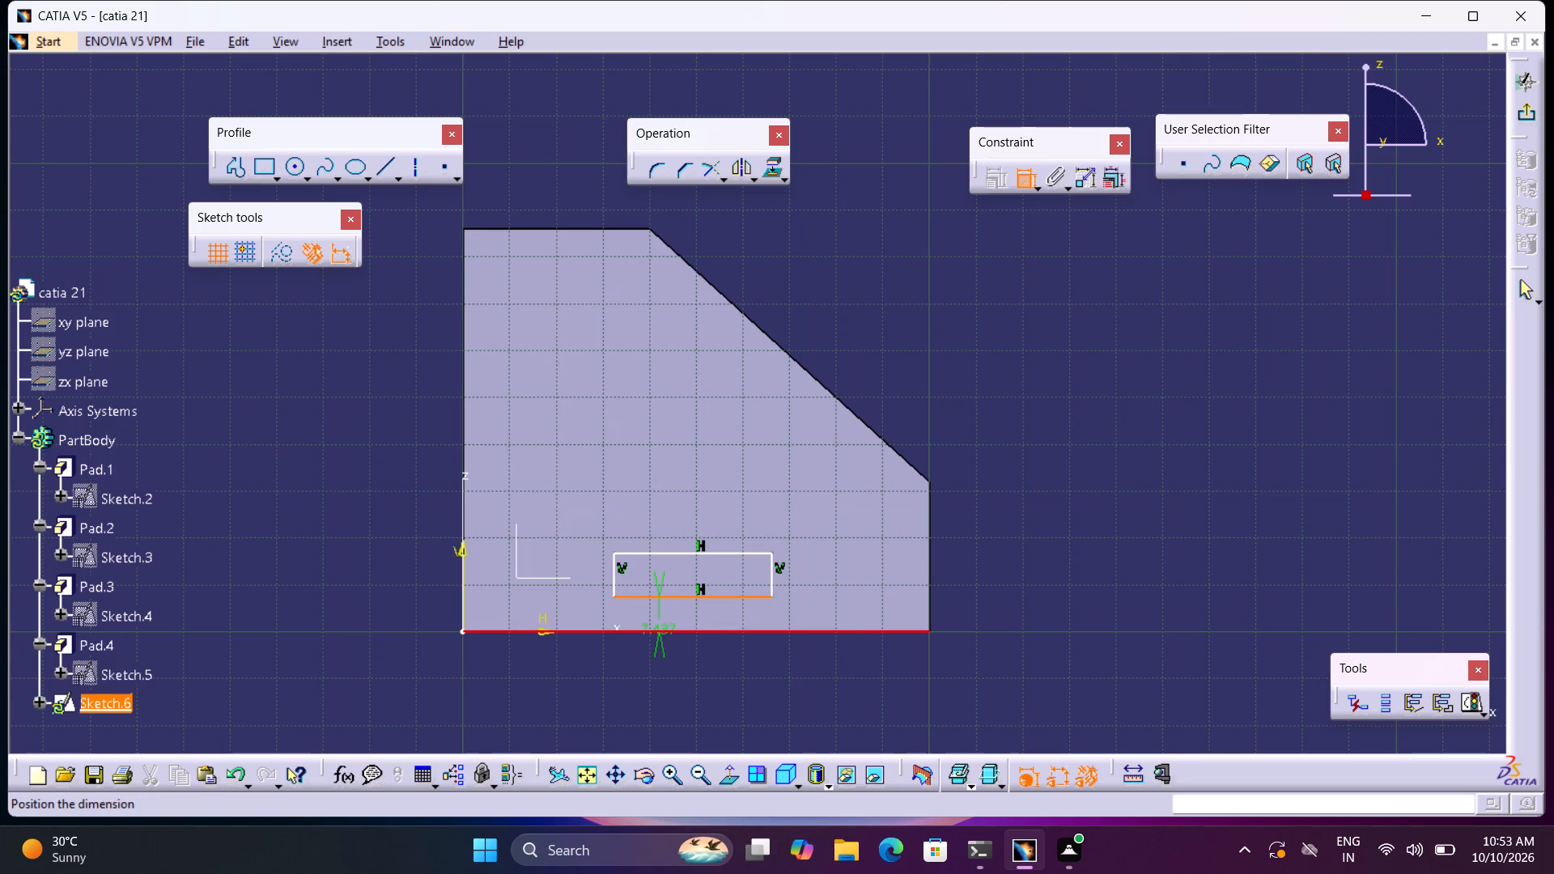
{"action": "right_click", "coordinate": [660, 634]}
{"action": "left_click", "coordinate": [747, 553]}
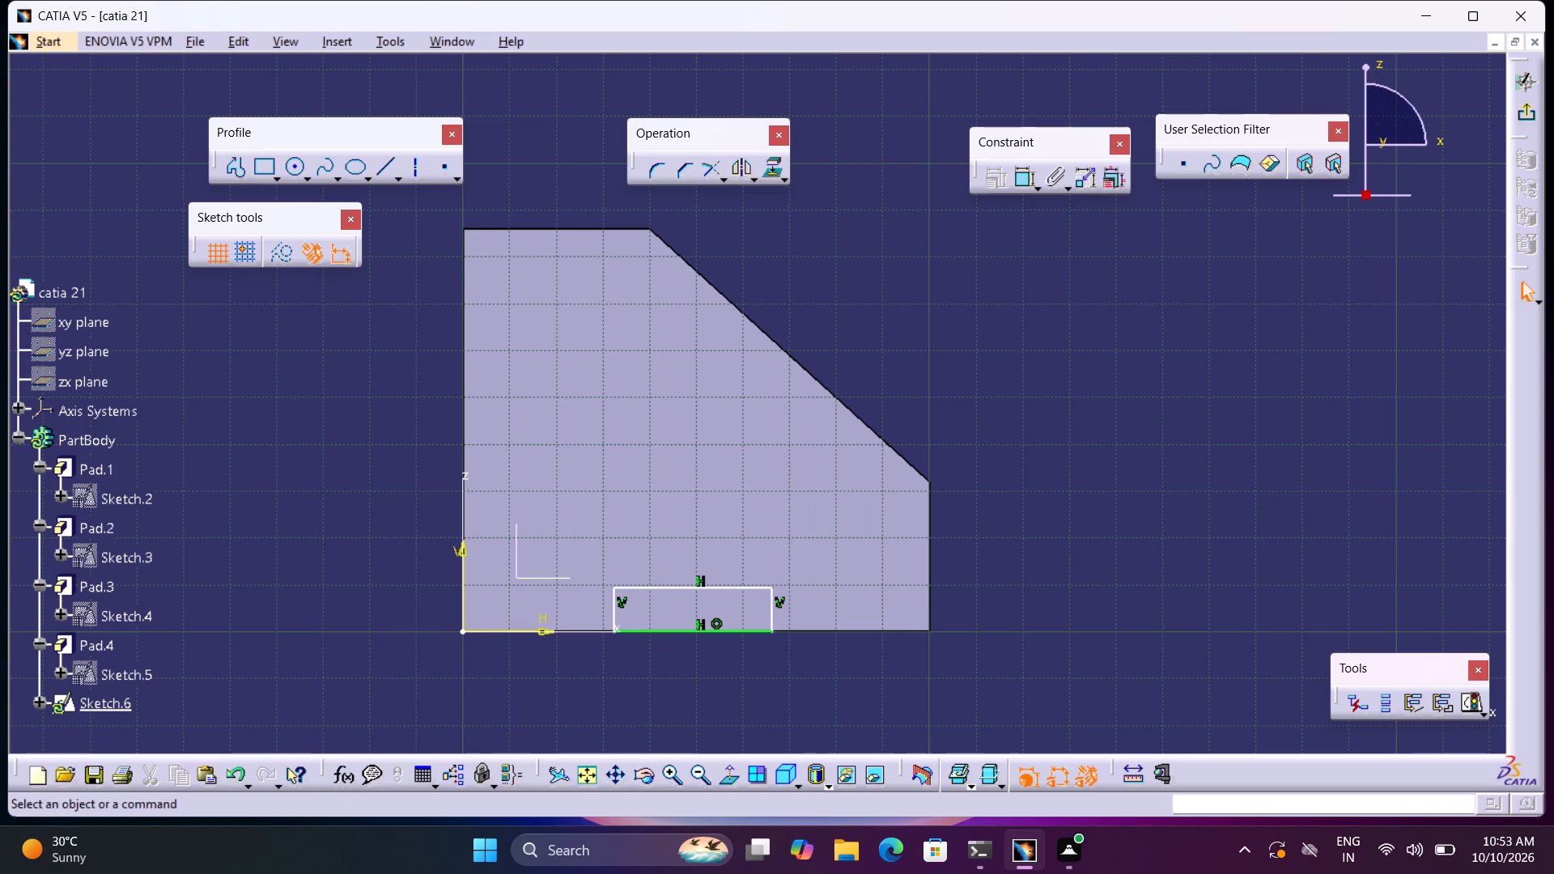
Dimension the offset between the rectangle's nearer vertical side and the face's short vertical edge, and set it to 32 mm.
{"action": "left_click", "coordinate": [1023, 178]}
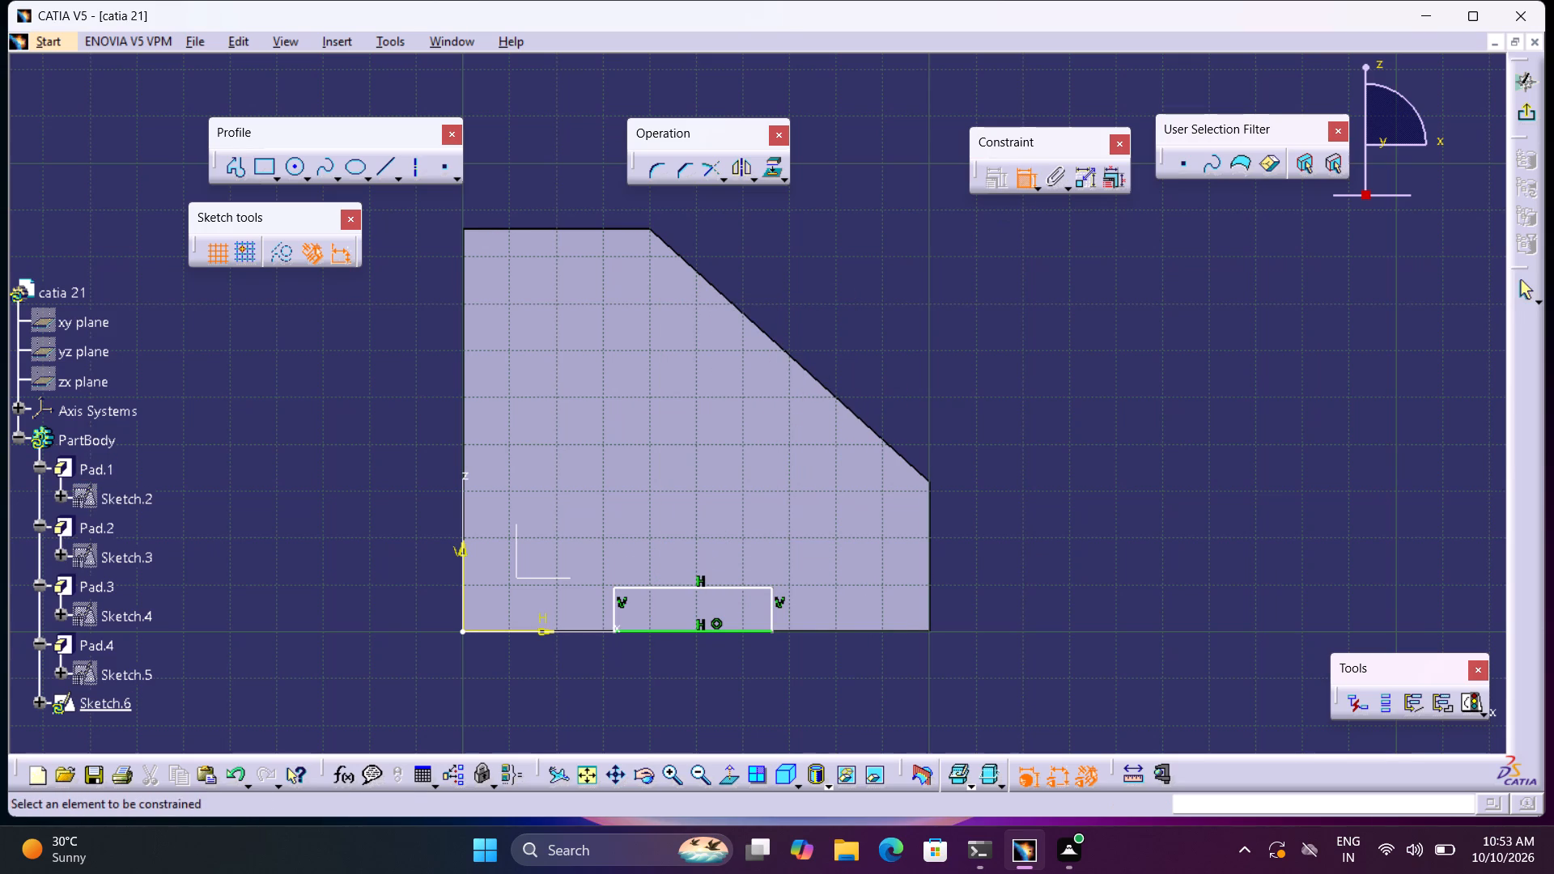
{"action": "left_click", "coordinate": [773, 616]}
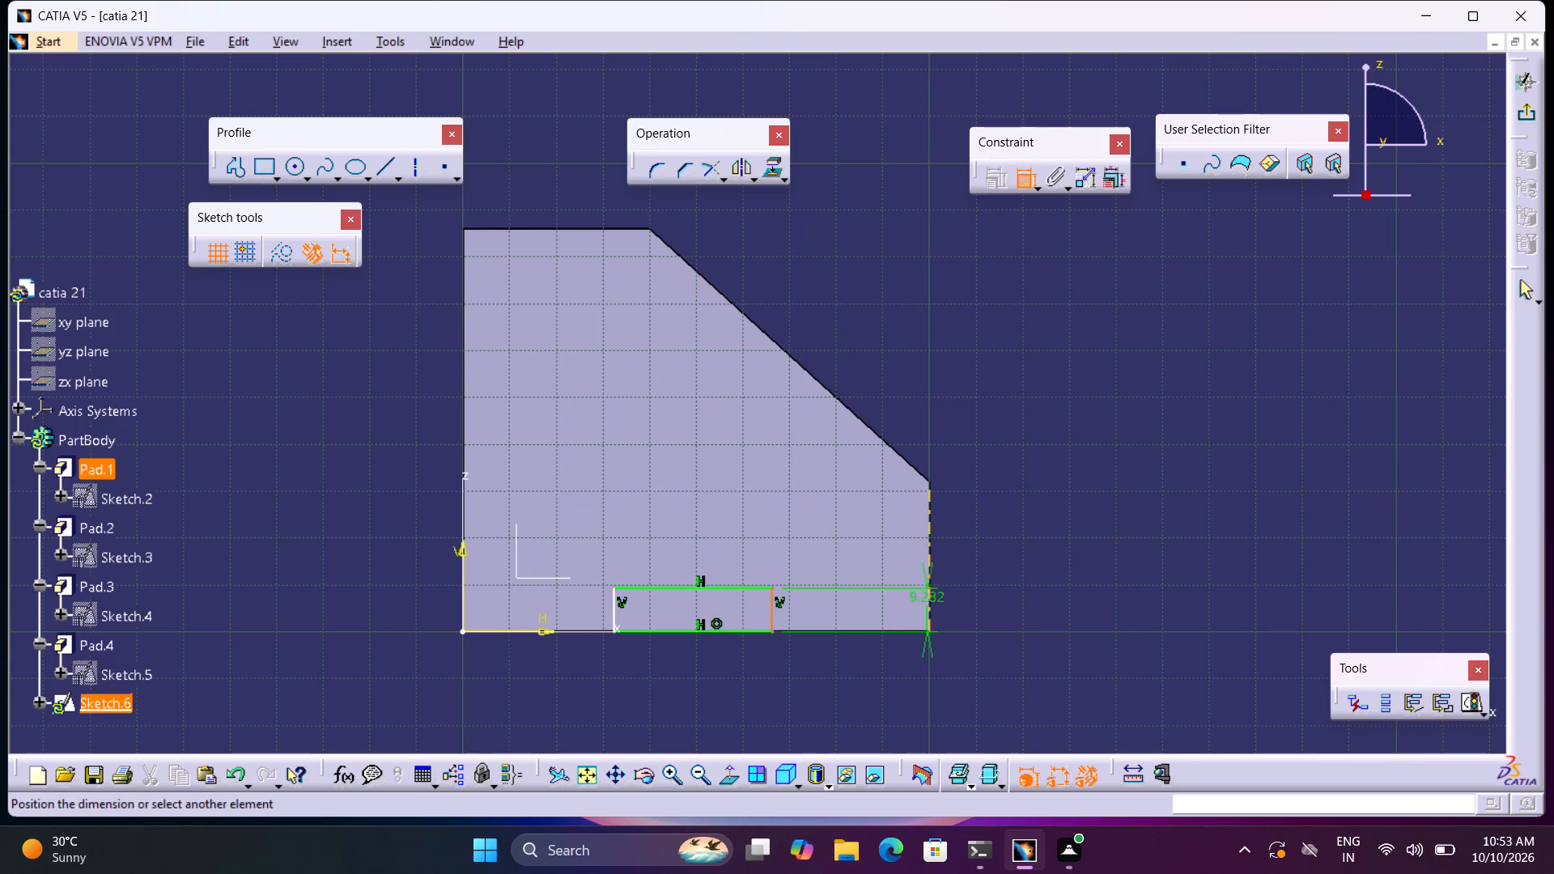
{"action": "left_click", "coordinate": [927, 601]}
{"action": "left_click", "coordinate": [855, 680]}
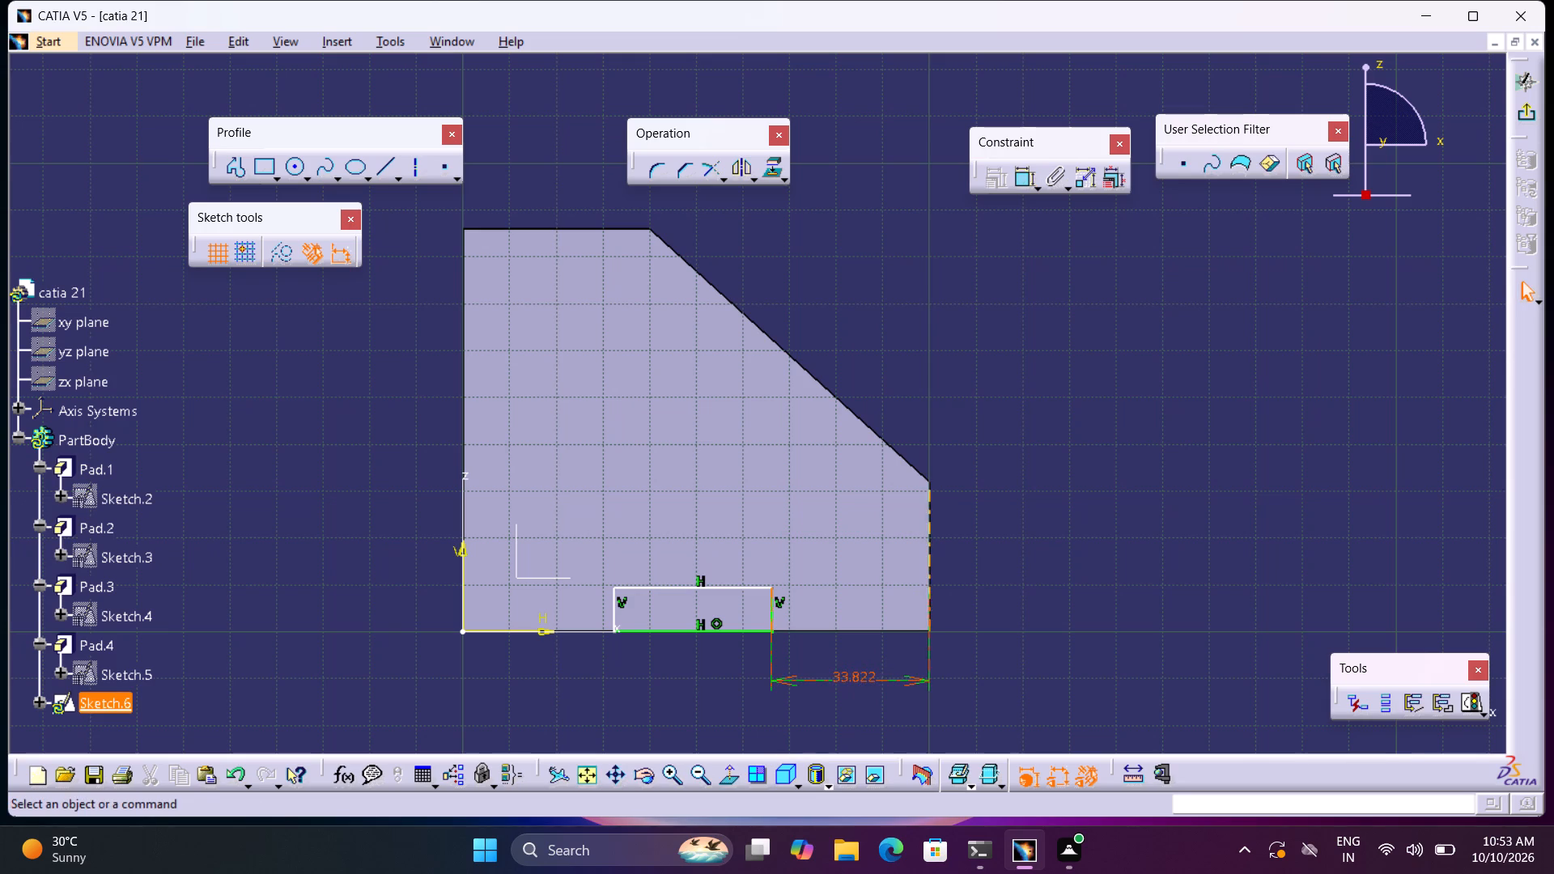
{"action": "double_click", "coordinate": [852, 674]}
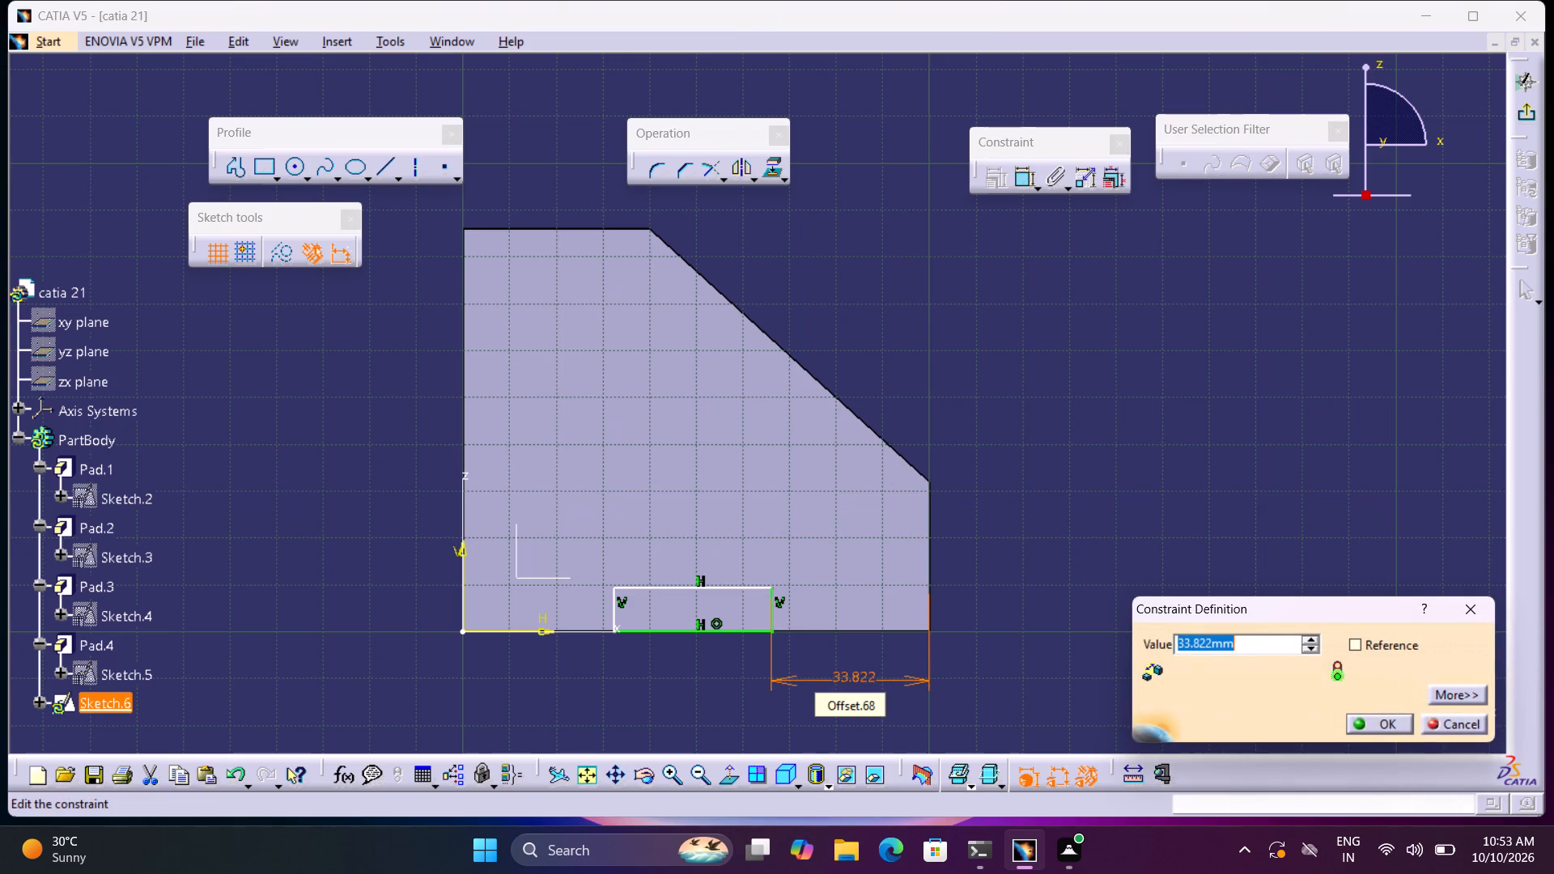
{"action": "triple_click", "coordinate": [1311, 651]}
{"action": "double_click", "coordinate": [1311, 651]}
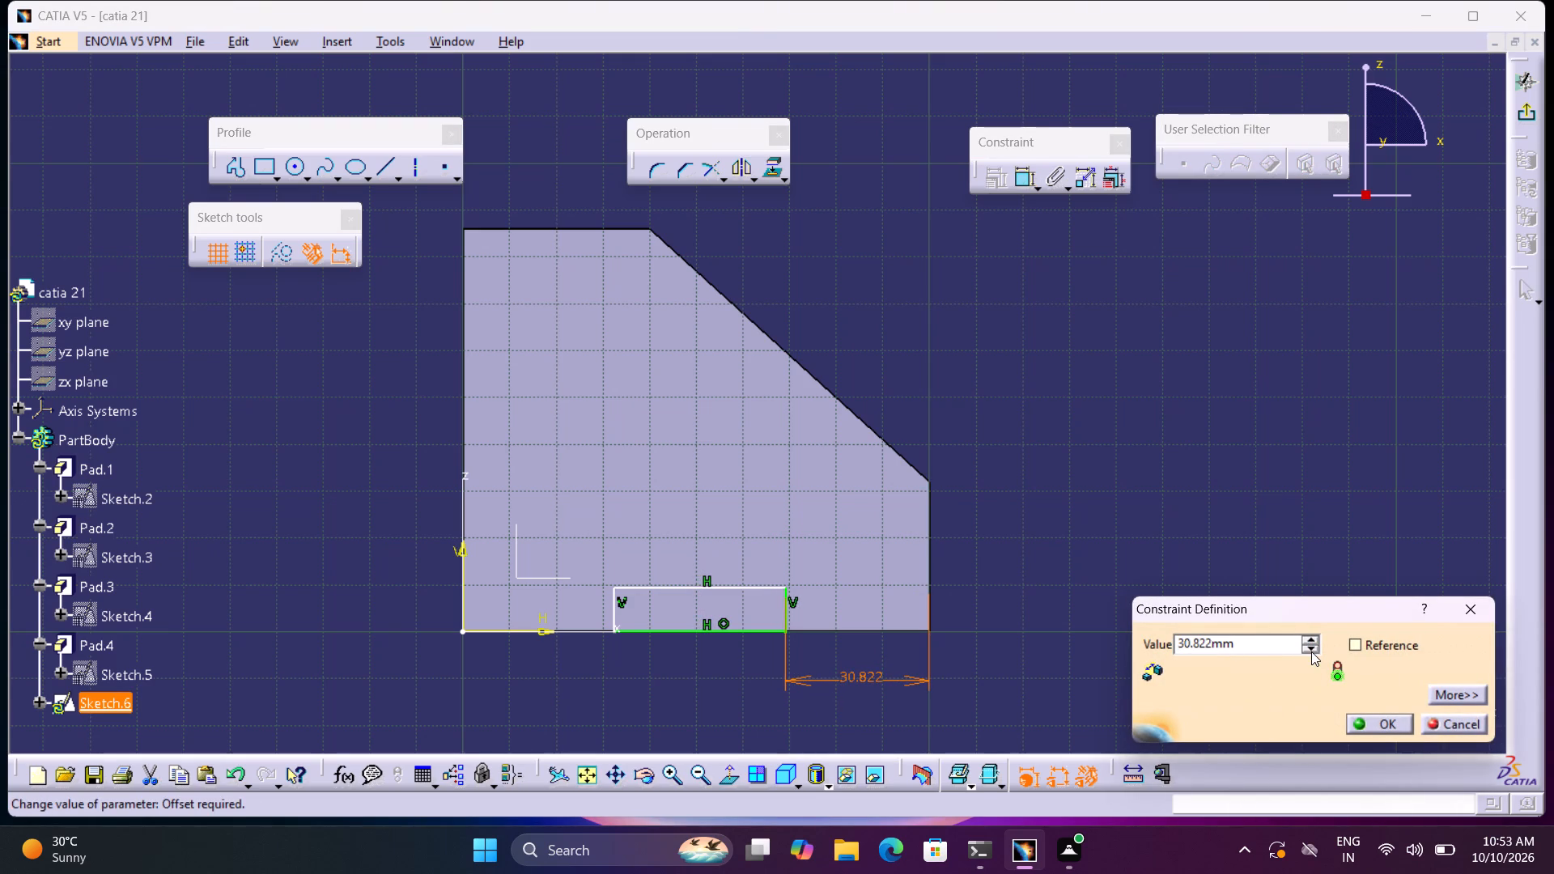
{"action": "left_click", "coordinate": [1309, 639]}
{"action": "left_click", "coordinate": [1309, 639]}
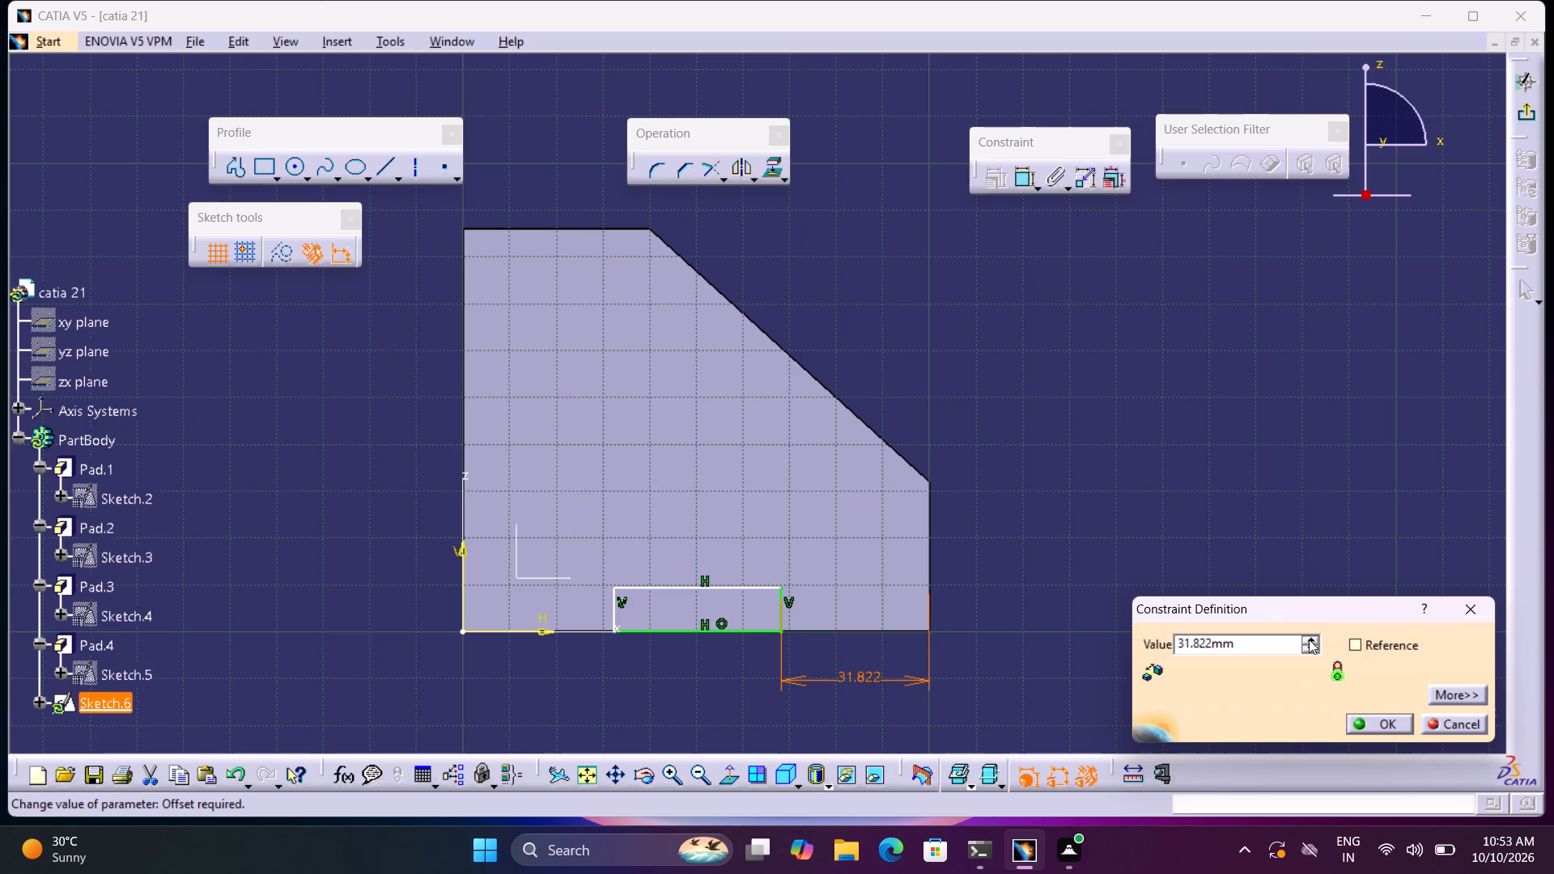
{"action": "left_click", "coordinate": [1309, 639]}
{"action": "left_click_drag", "start_coordinate": [1276, 639], "coordinate": [1191, 656]}
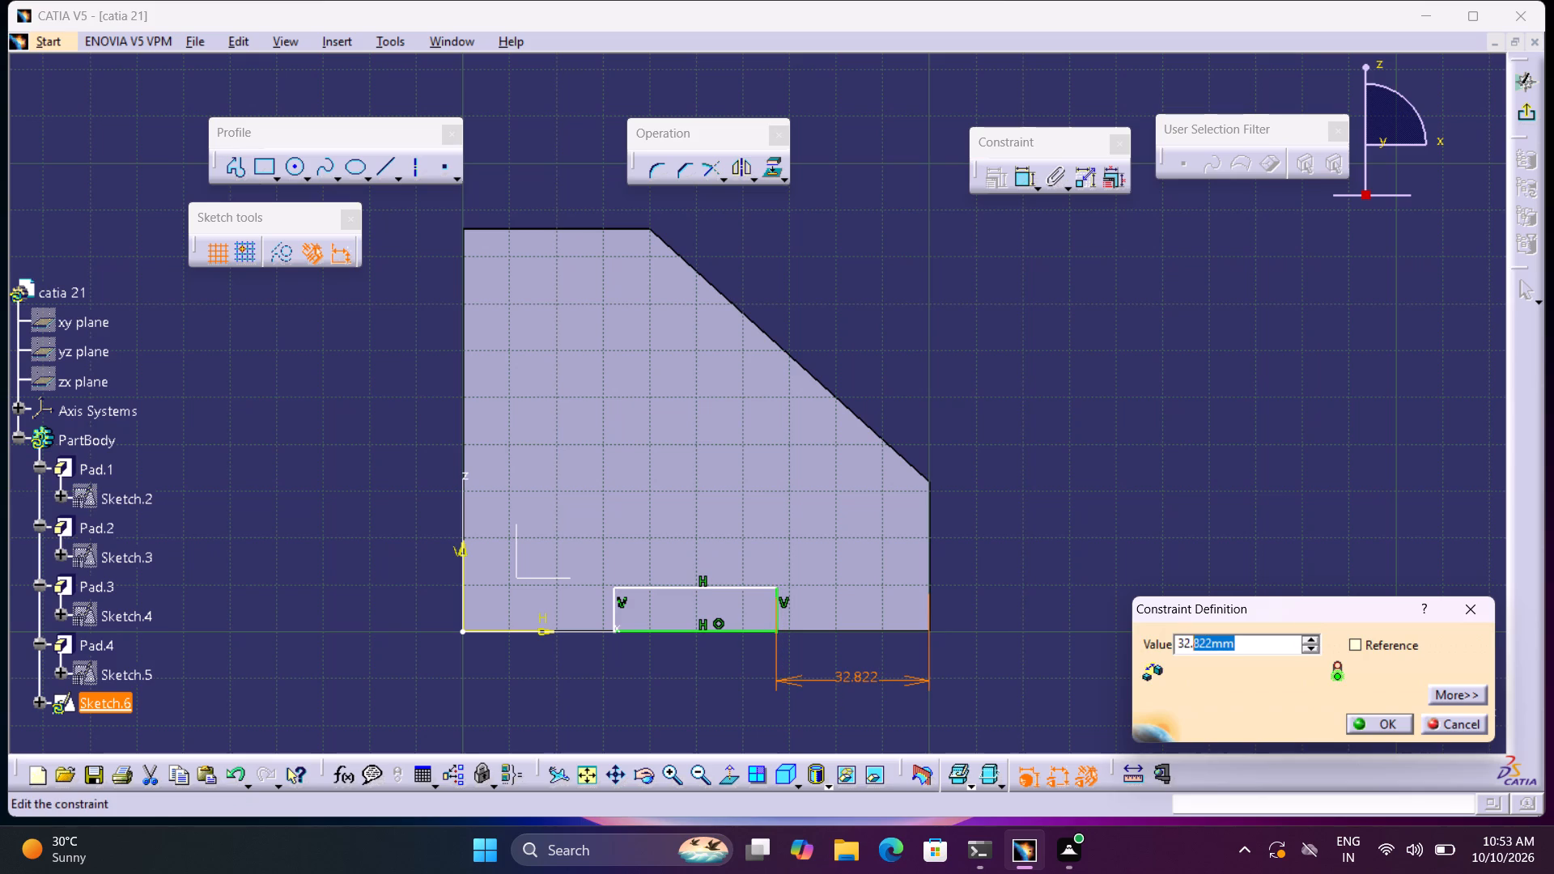
{"action": "left_click_drag", "start_coordinate": [1191, 656], "coordinate": [1191, 657]}
{"action": "left_click_drag", "start_coordinate": [1199, 654], "coordinate": [1155, 660]}
{"action": "left_click_drag", "start_coordinate": [1191, 649], "coordinate": [1127, 656]}
{"action": "left_click_drag", "start_coordinate": [1267, 642], "coordinate": [1190, 662]}
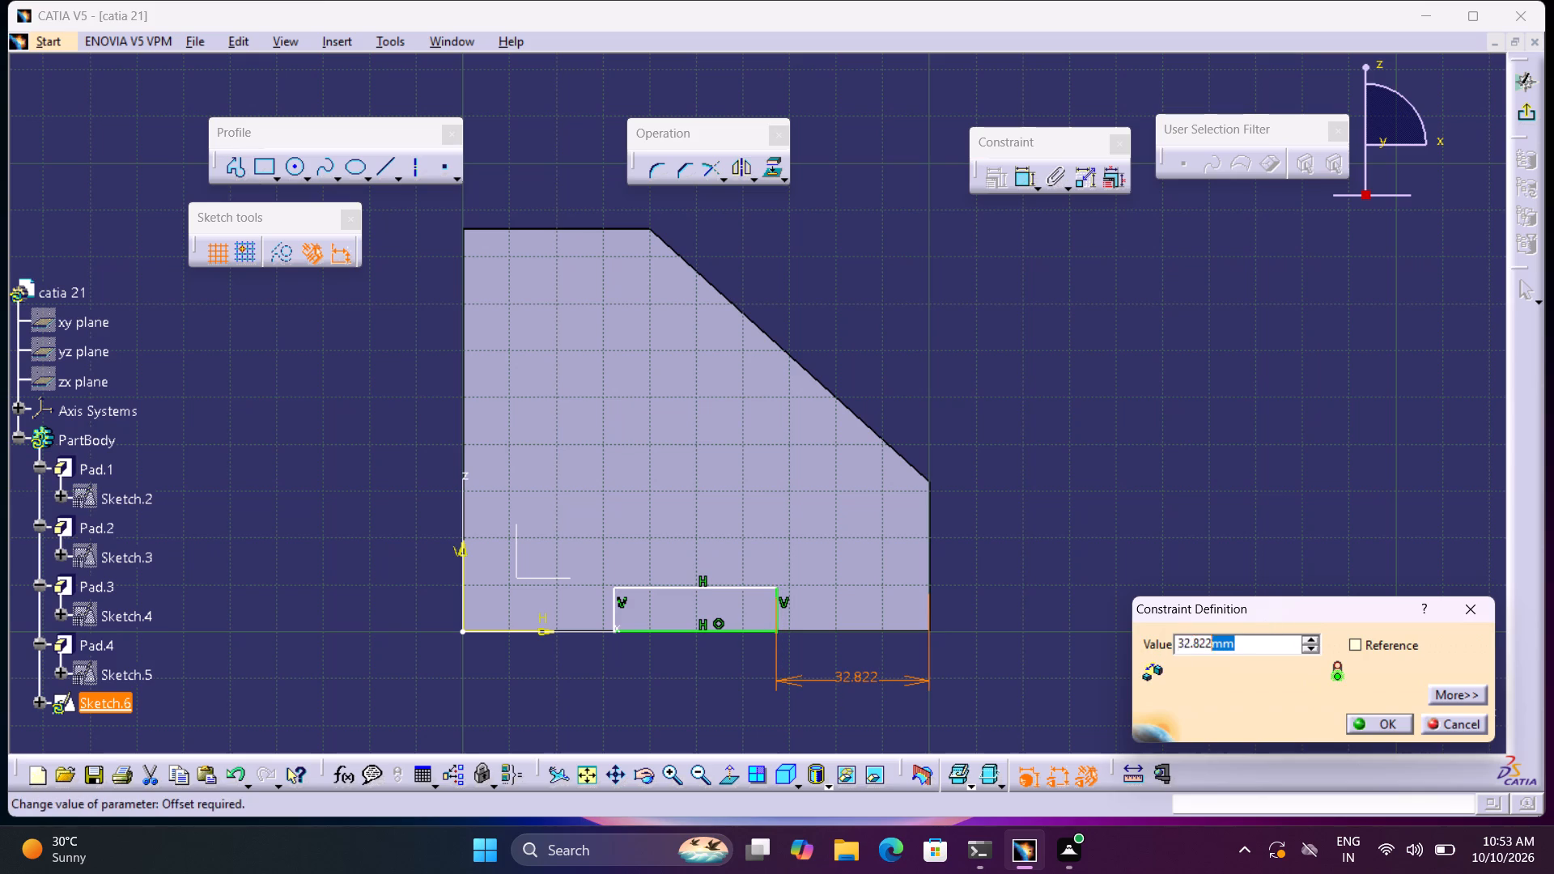
{"action": "left_click_drag", "start_coordinate": [1190, 662], "coordinate": [1102, 683]}
{"action": "left_click", "coordinate": [1315, 639]}
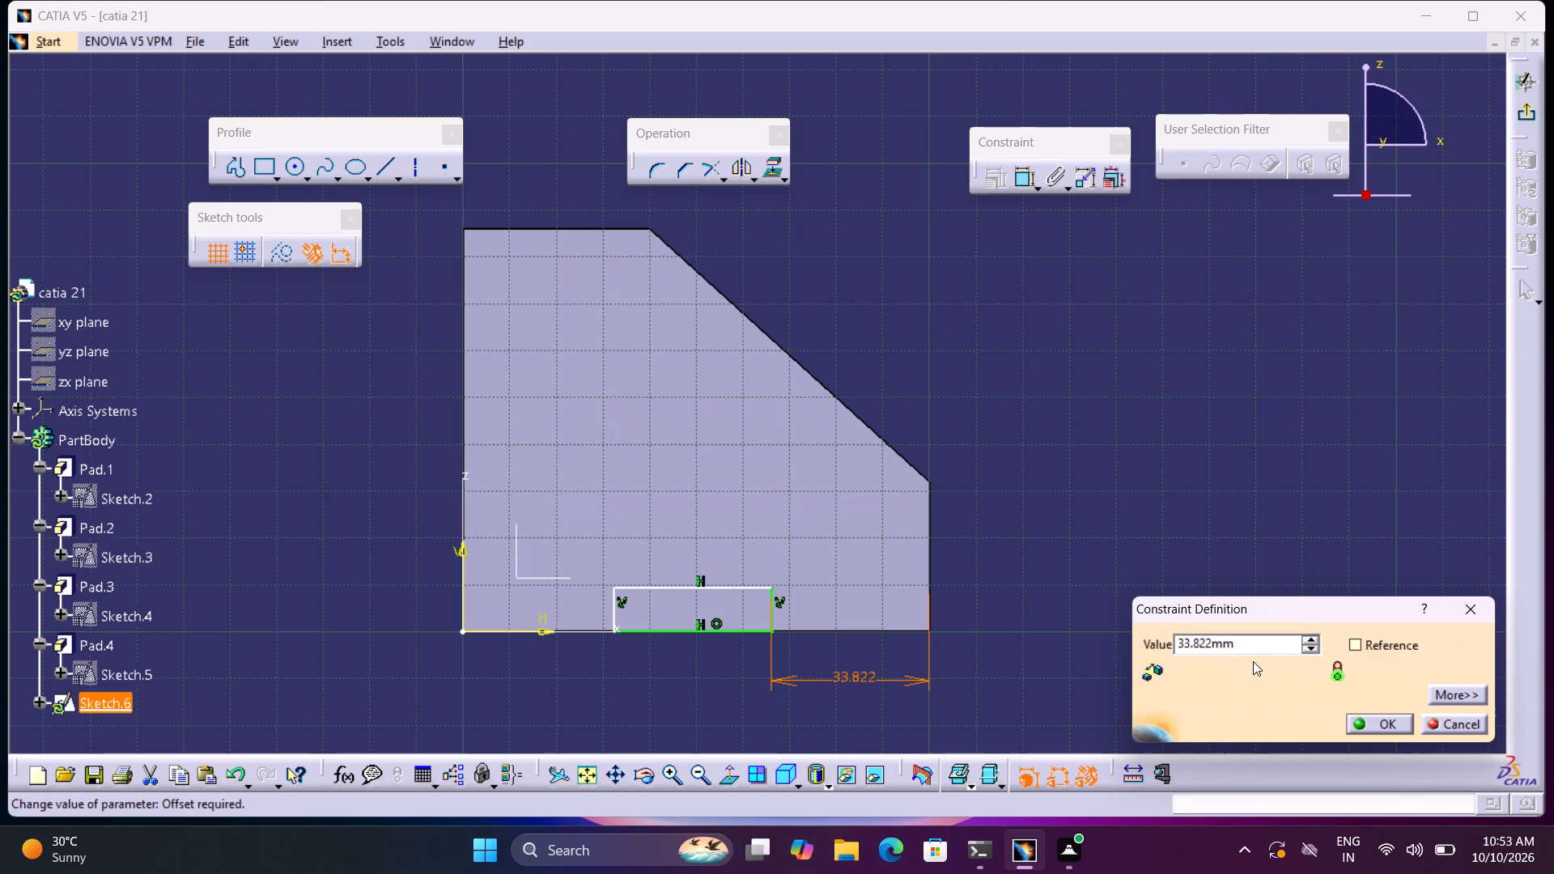
{"action": "left_click_drag", "start_coordinate": [1249, 650], "coordinate": [1127, 677]}
{"action": "type", "text": "32"}
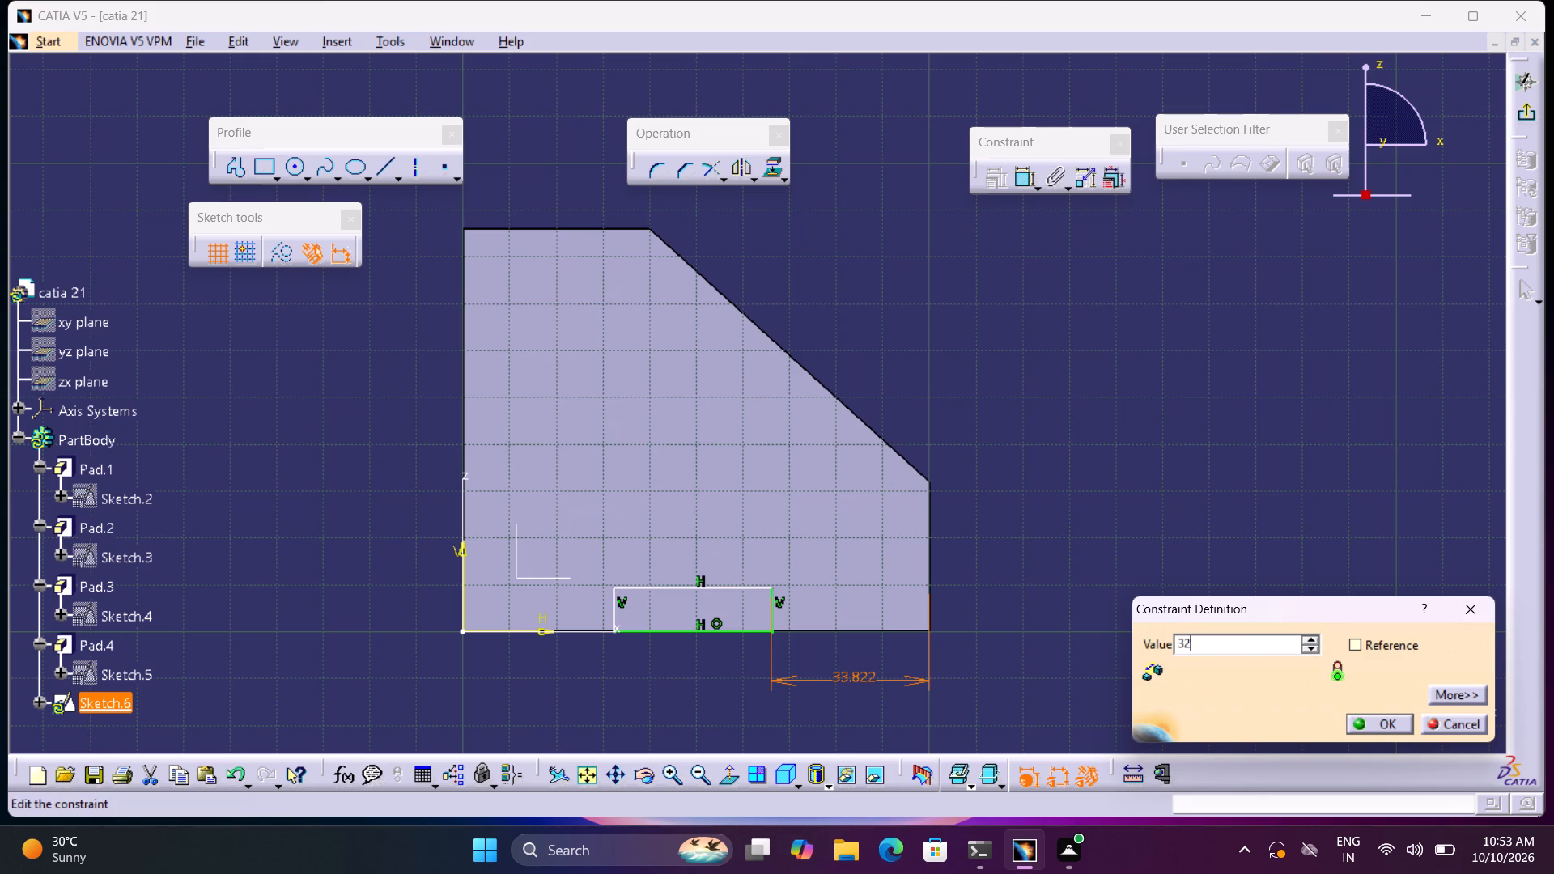
{"action": "left_click", "coordinate": [1360, 716]}
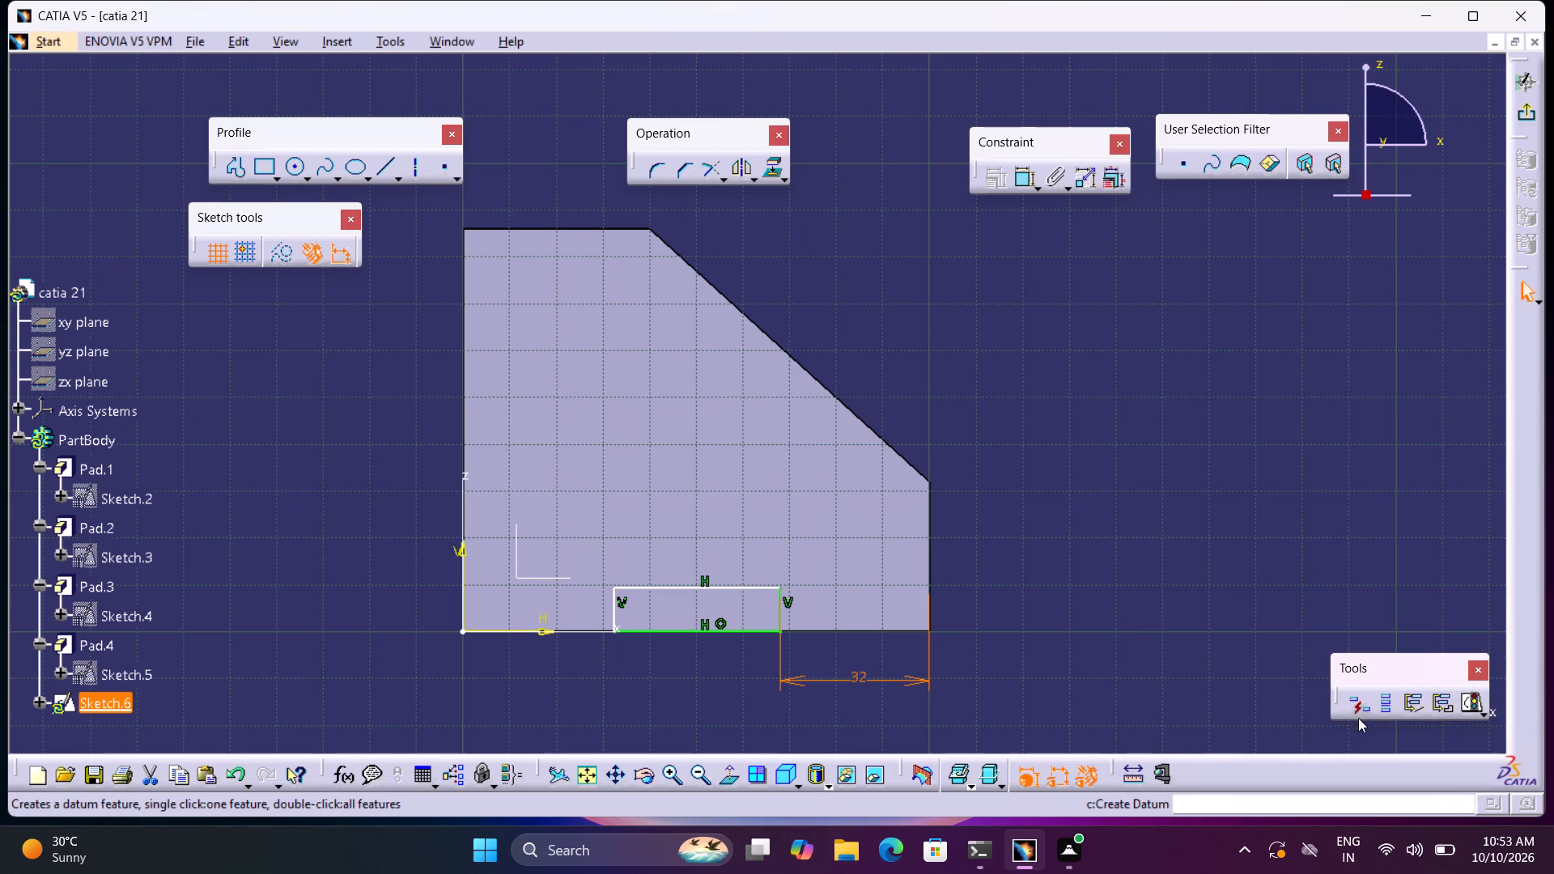
Dimension the rectangle's width along its upper side and set it to 36 mm.
{"action": "left_click", "coordinate": [1026, 173]}
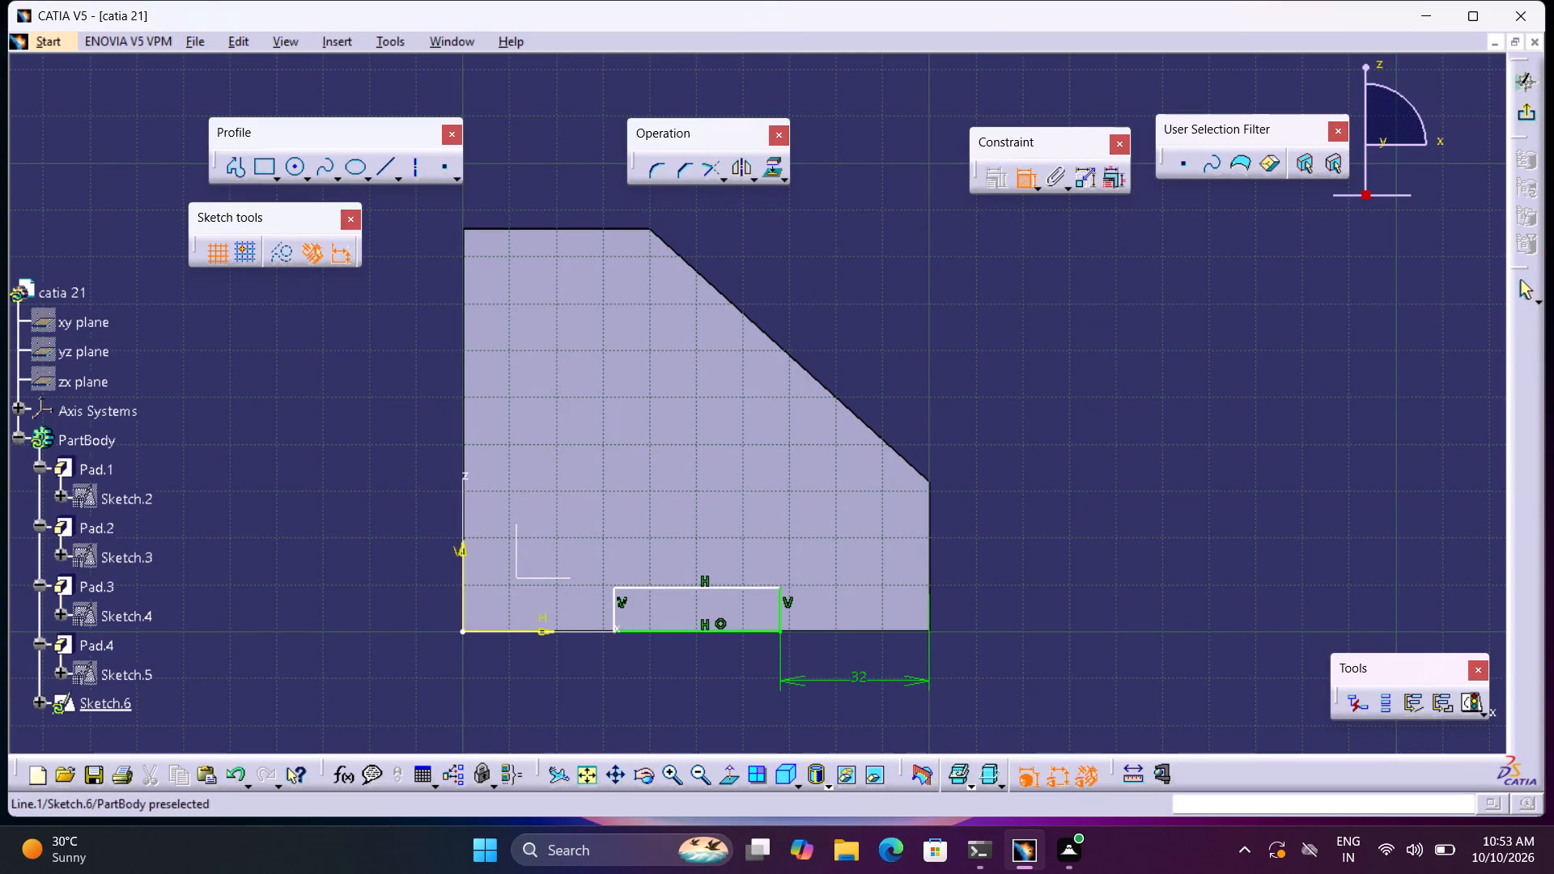
{"action": "left_click", "coordinate": [764, 583]}
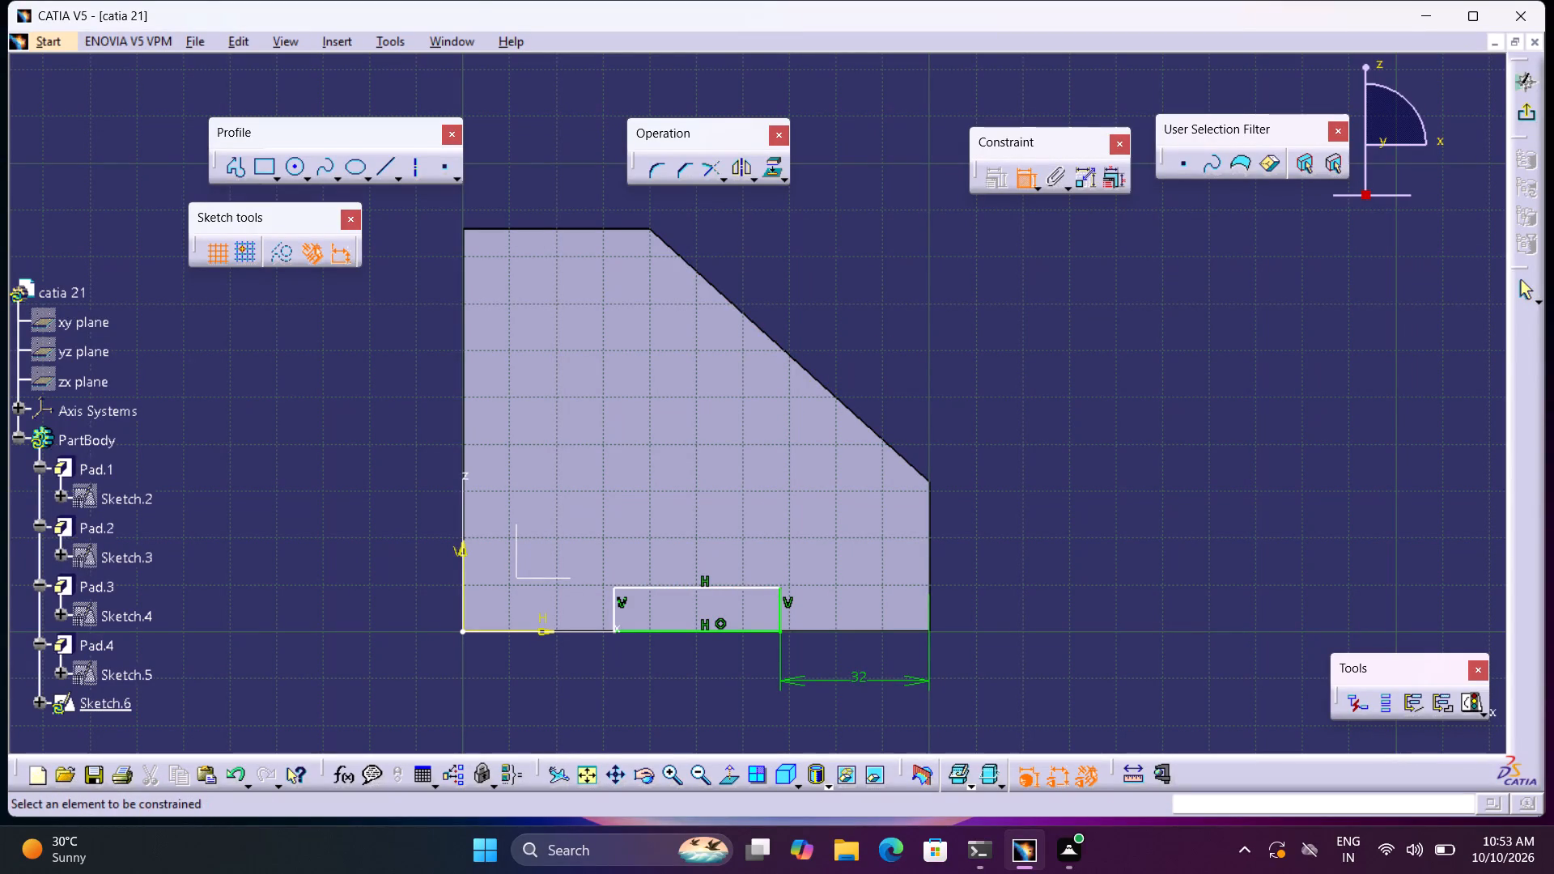
{"action": "left_click", "coordinate": [734, 589]}
{"action": "left_click", "coordinate": [711, 693]}
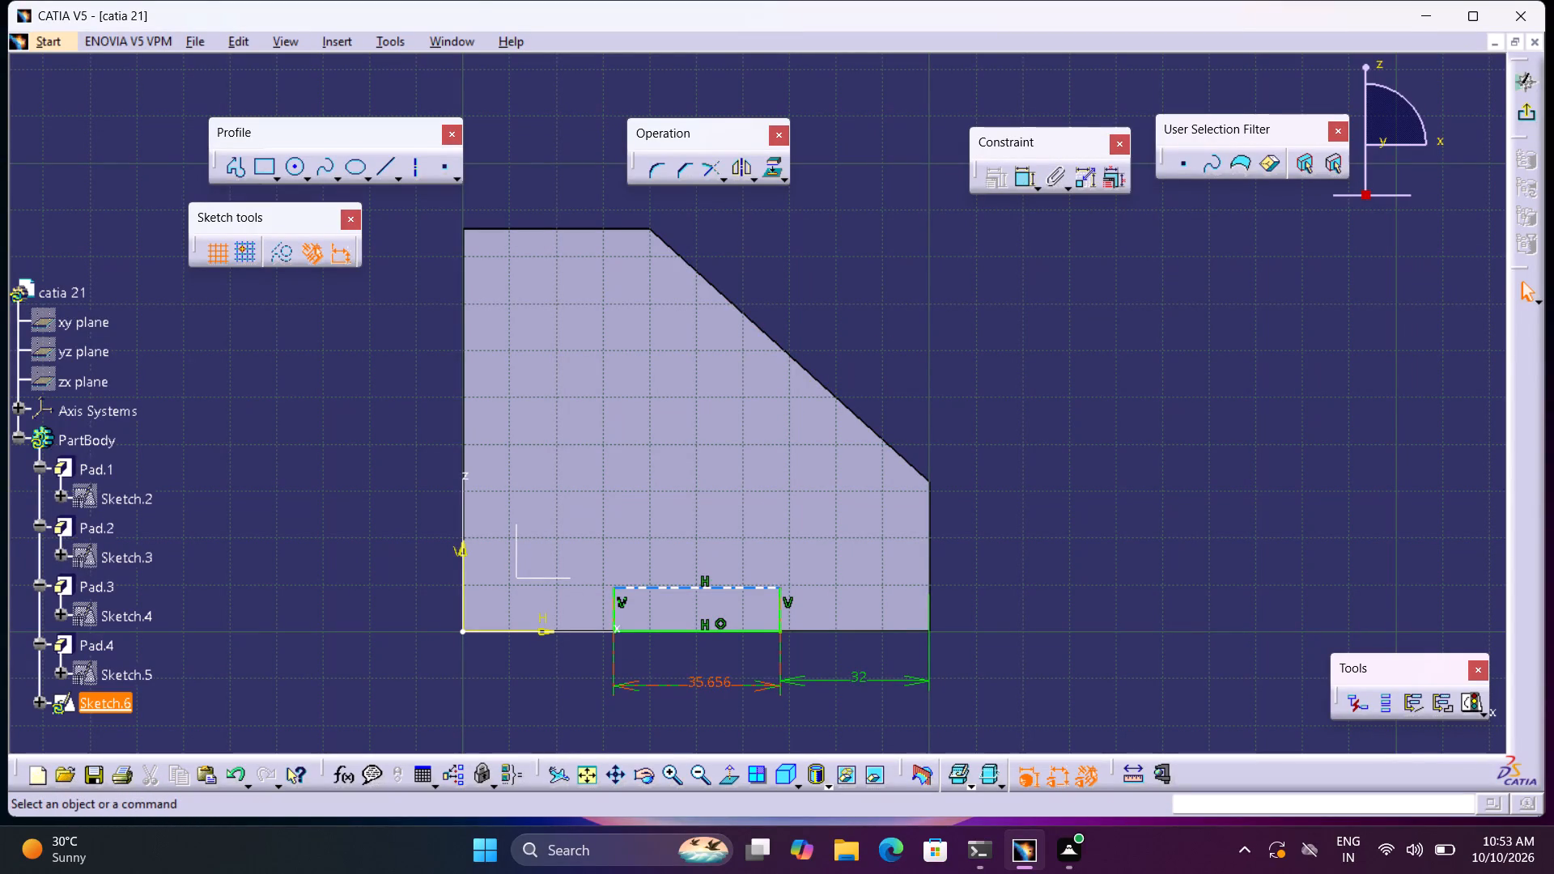
{"action": "double_click", "coordinate": [718, 677]}
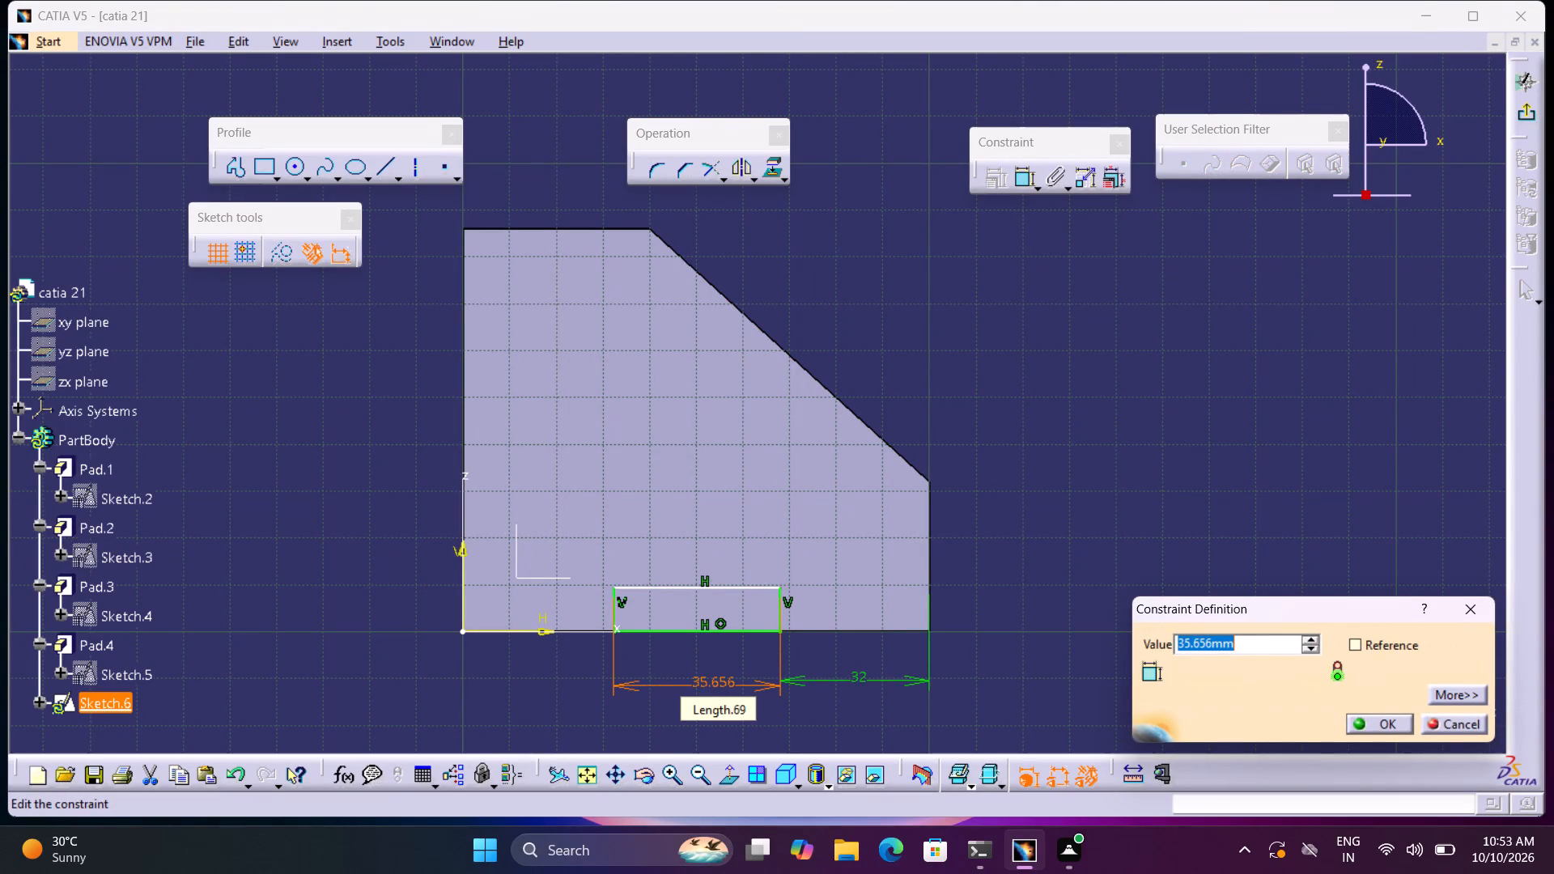
{"action": "type", "text": "36"}
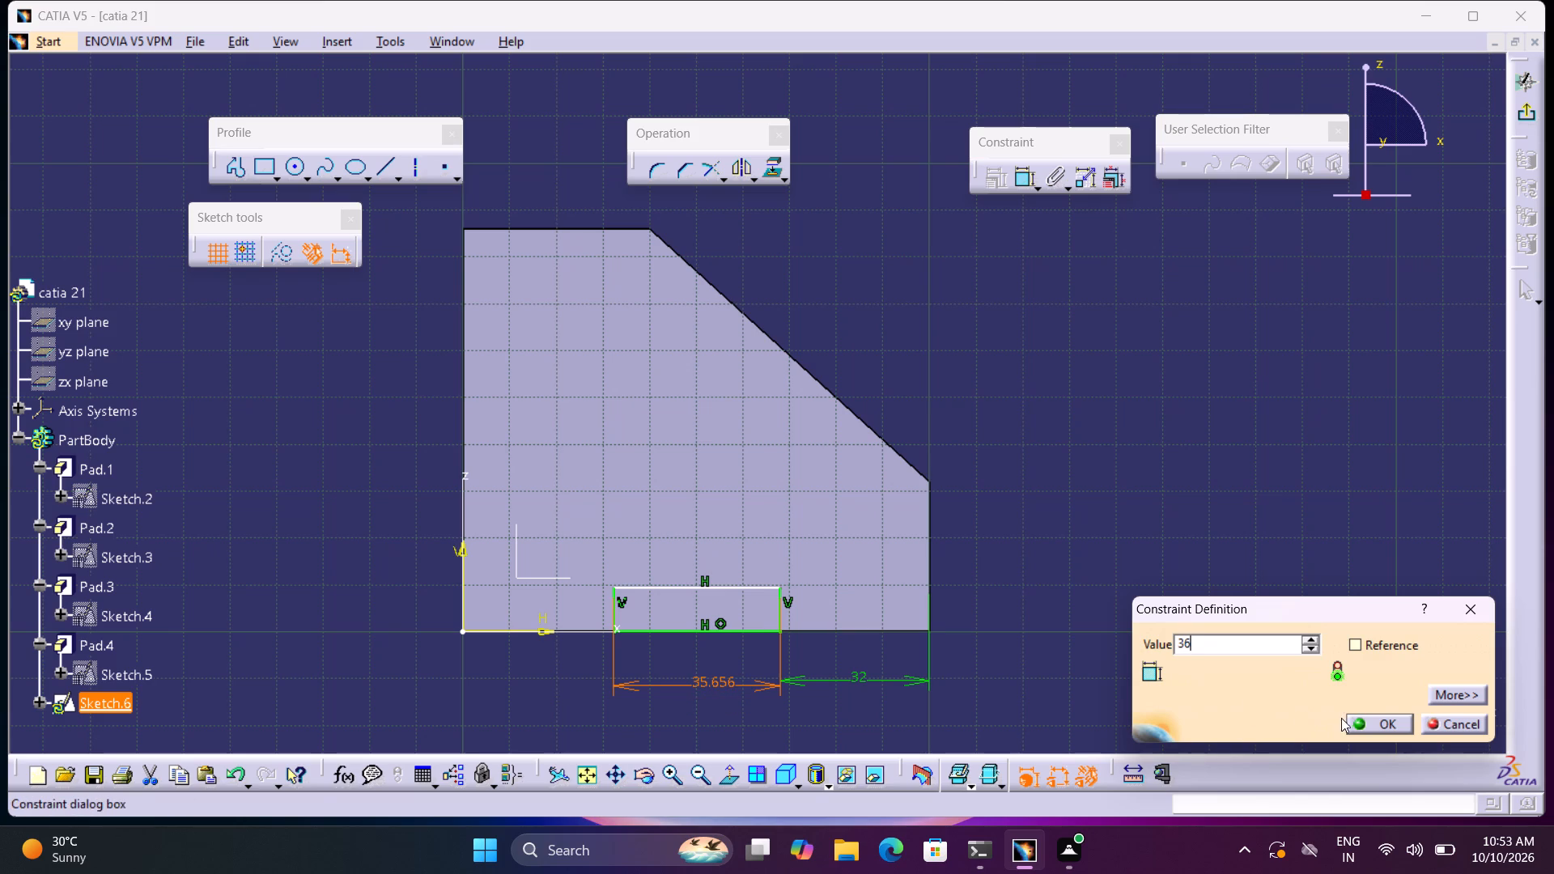
{"action": "left_click", "coordinate": [1360, 718]}
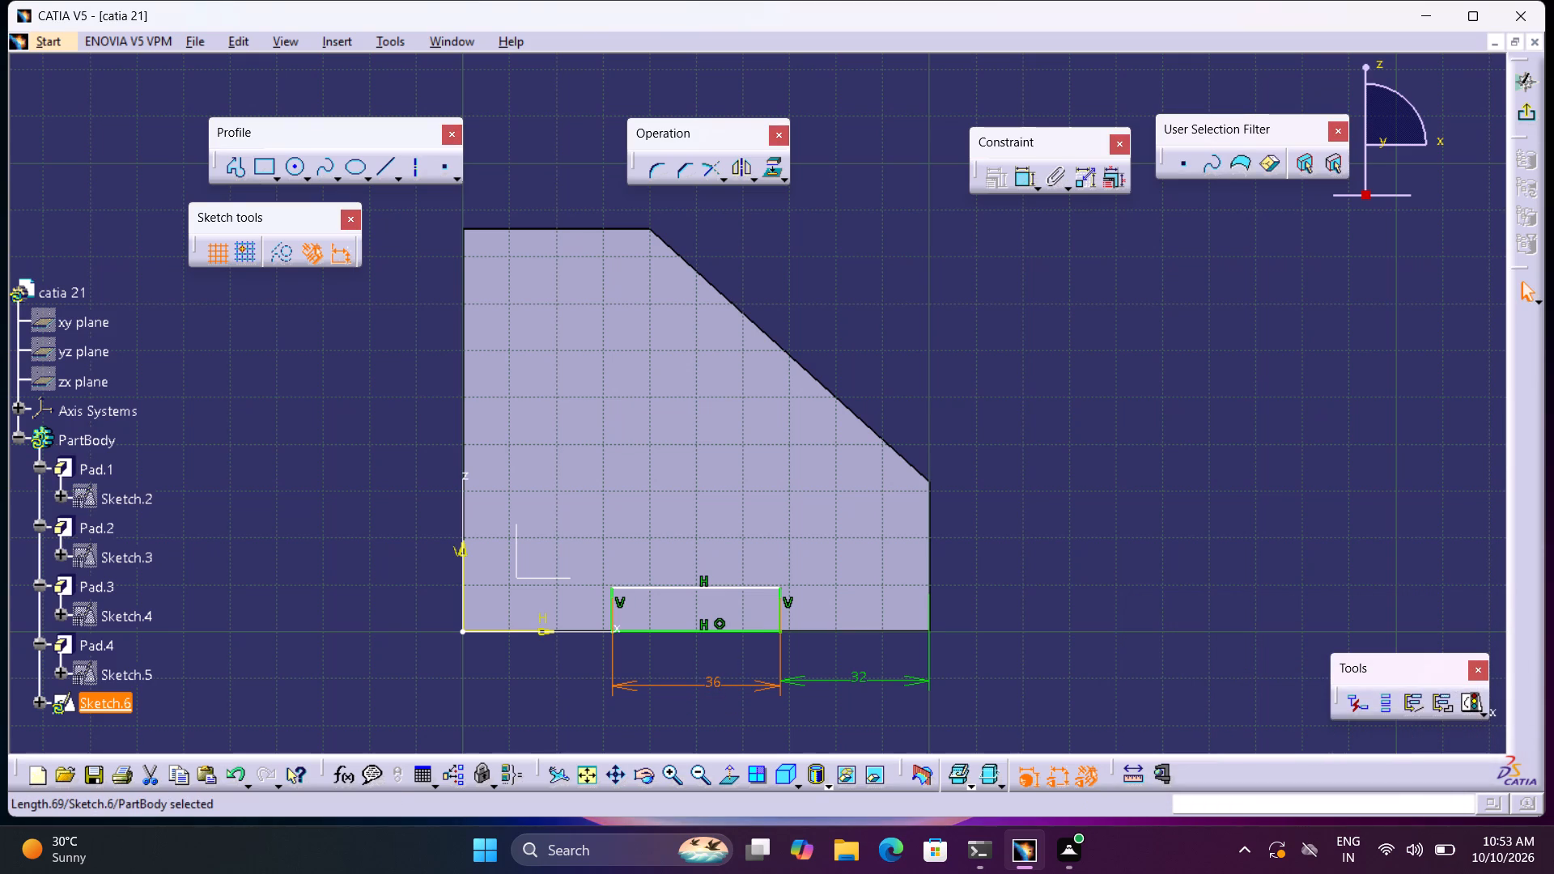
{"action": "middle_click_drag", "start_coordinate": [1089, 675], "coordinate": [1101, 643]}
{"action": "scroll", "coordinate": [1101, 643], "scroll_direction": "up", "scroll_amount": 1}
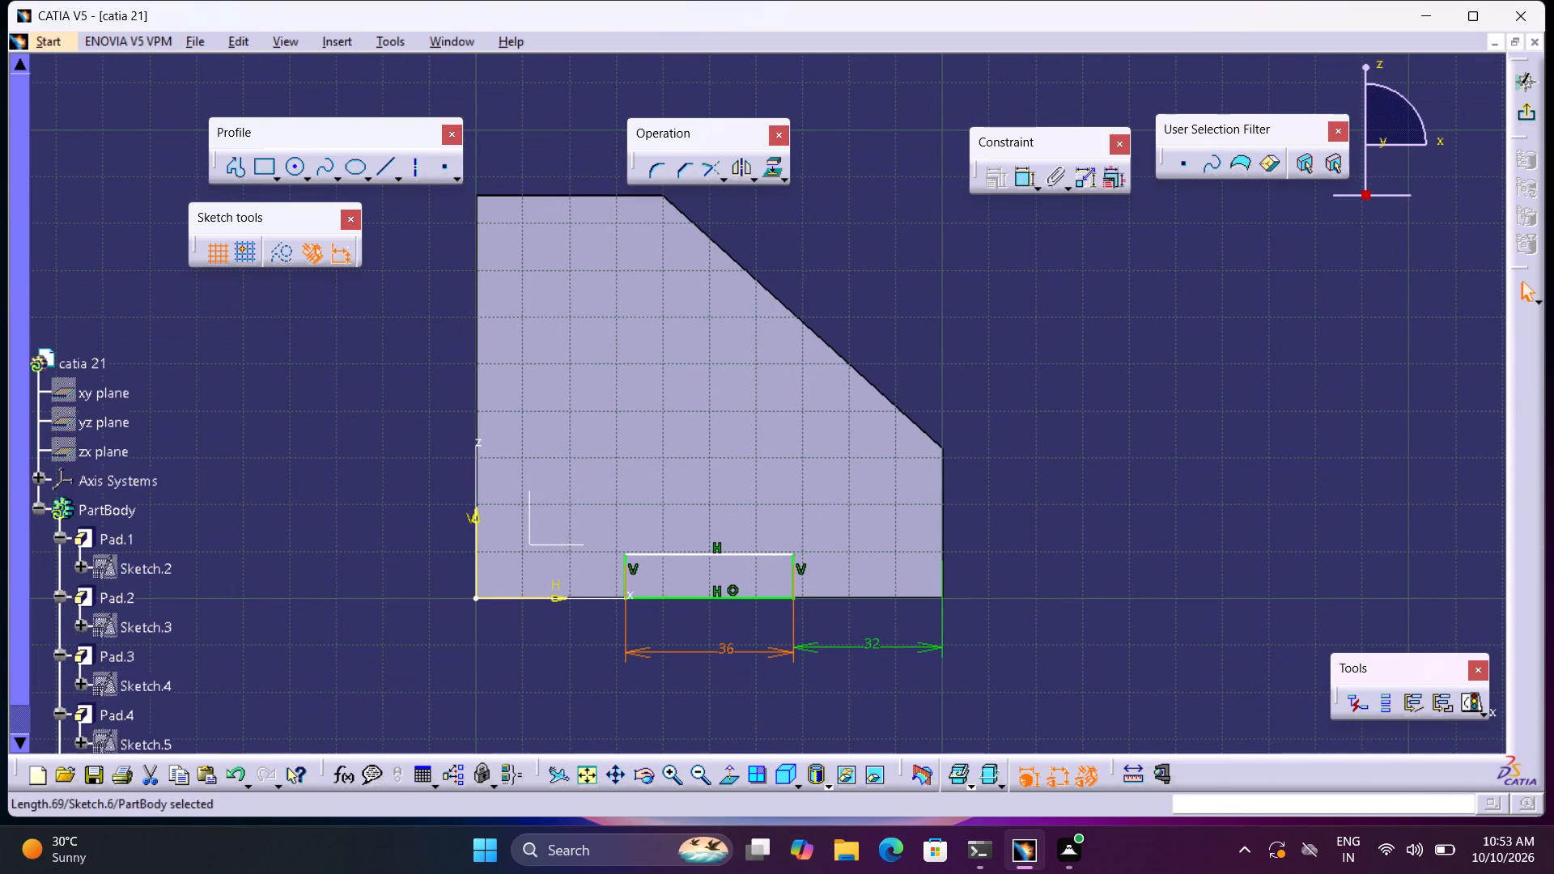
Dimension the rectangle's height along its vertical side and set it to 12 mm.
{"action": "left_click", "coordinate": [1019, 174]}
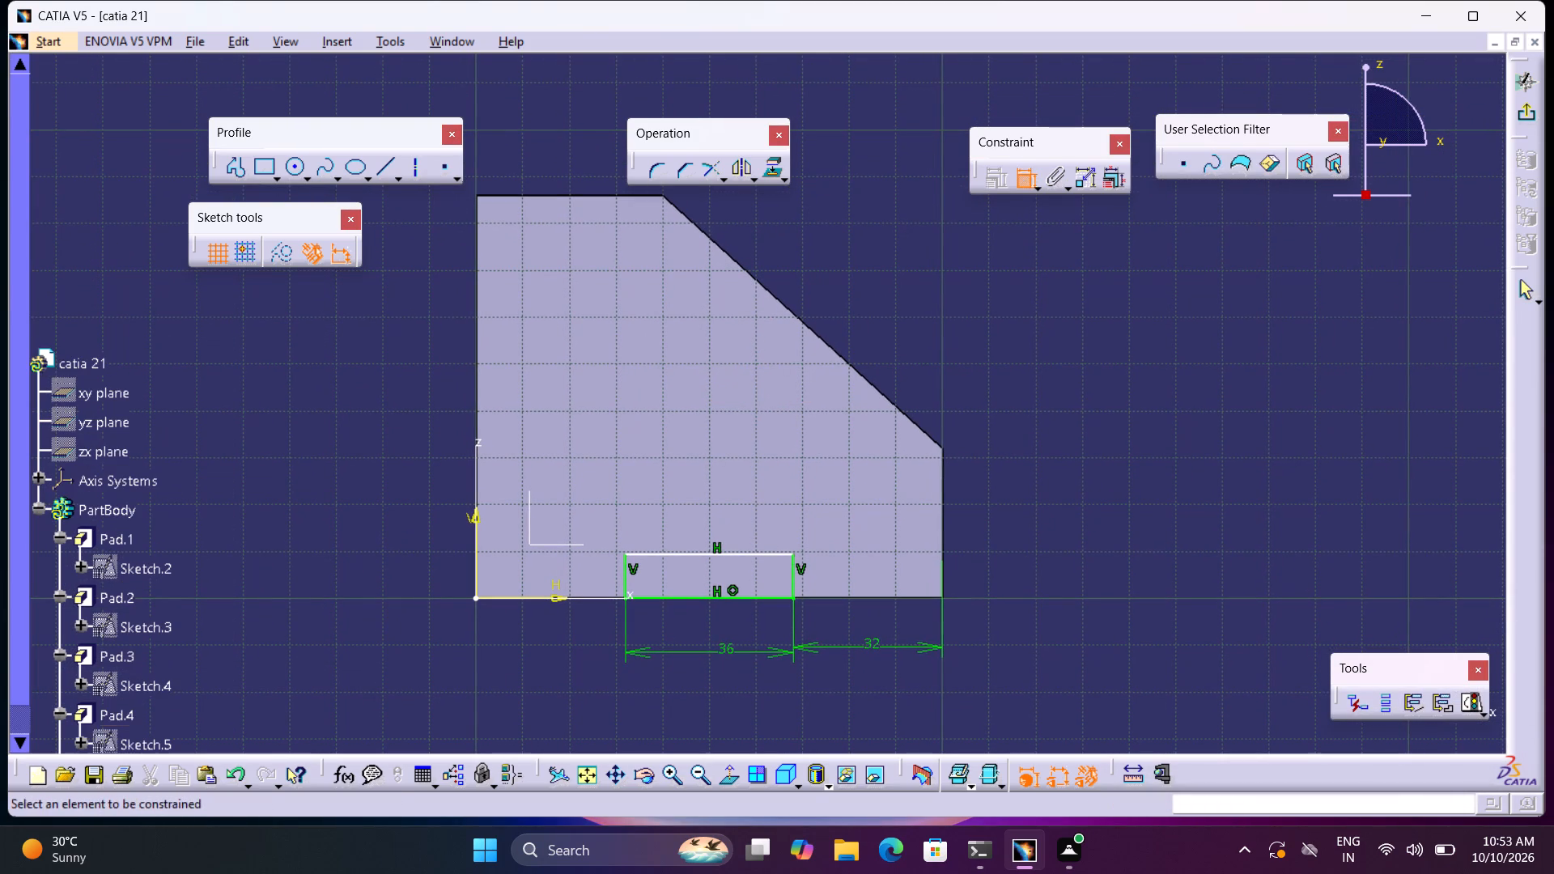
{"action": "left_click", "coordinate": [793, 563]}
{"action": "left_click", "coordinate": [1072, 595]}
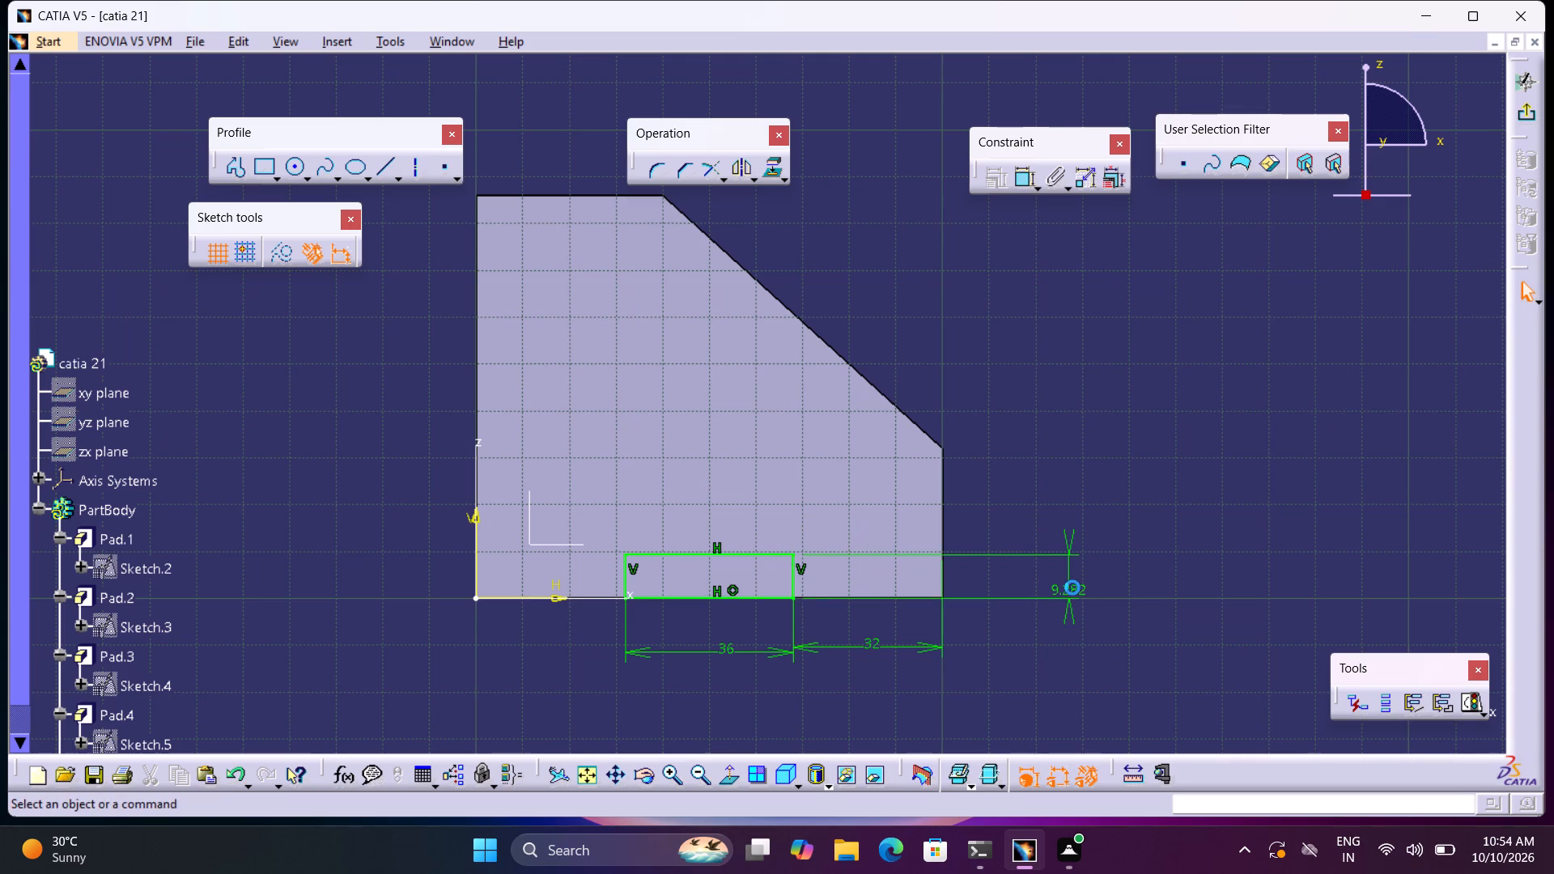
{"action": "double_click", "coordinate": [1072, 589]}
{"action": "type", "text": "12"}
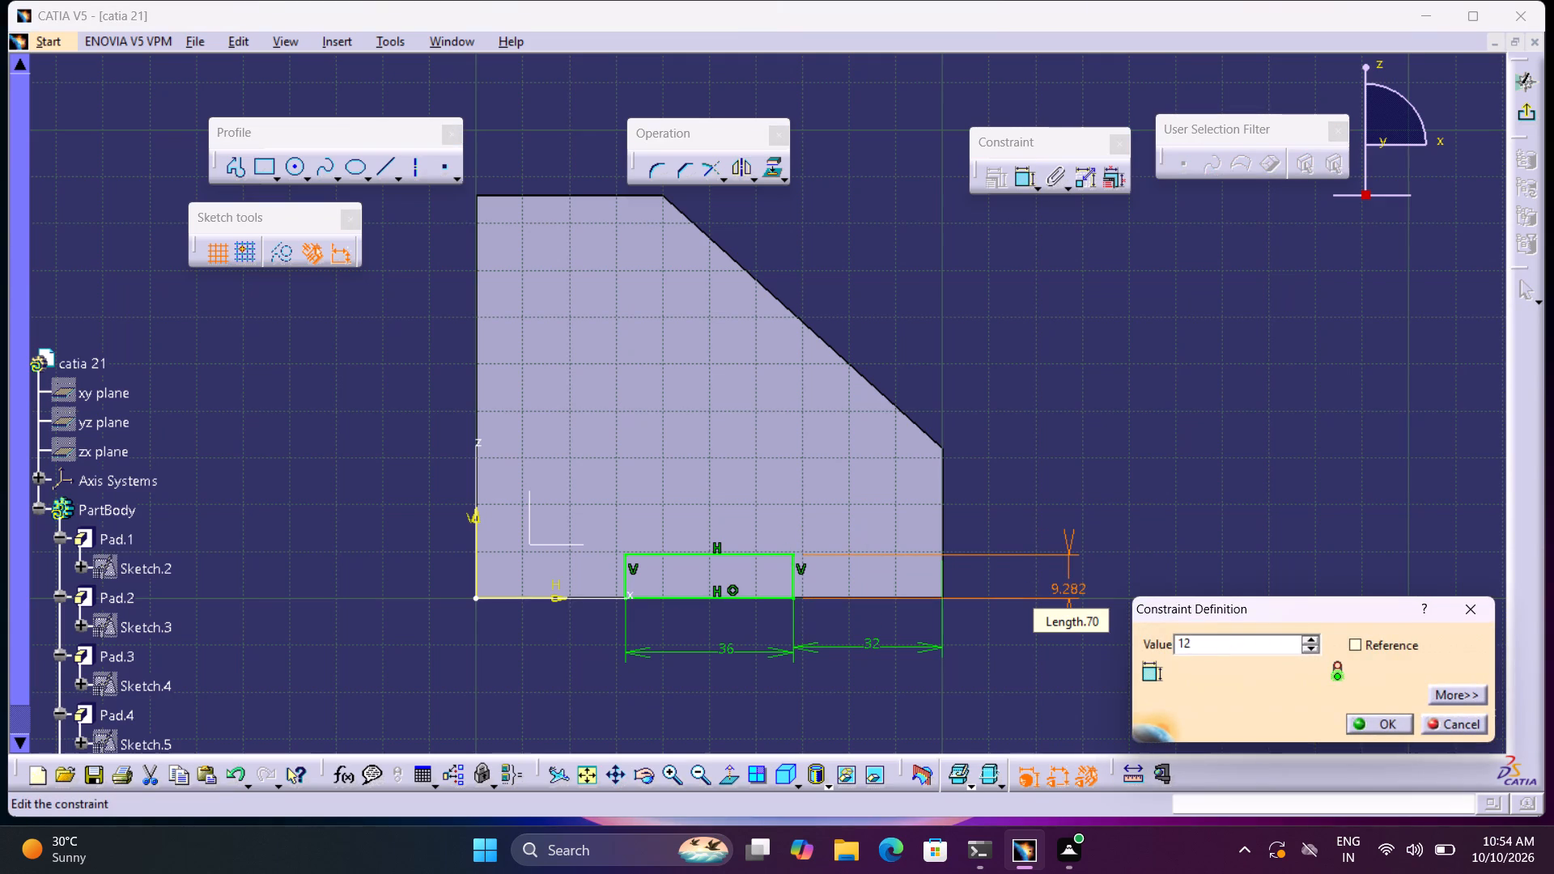
{"action": "key", "text": "Return"}
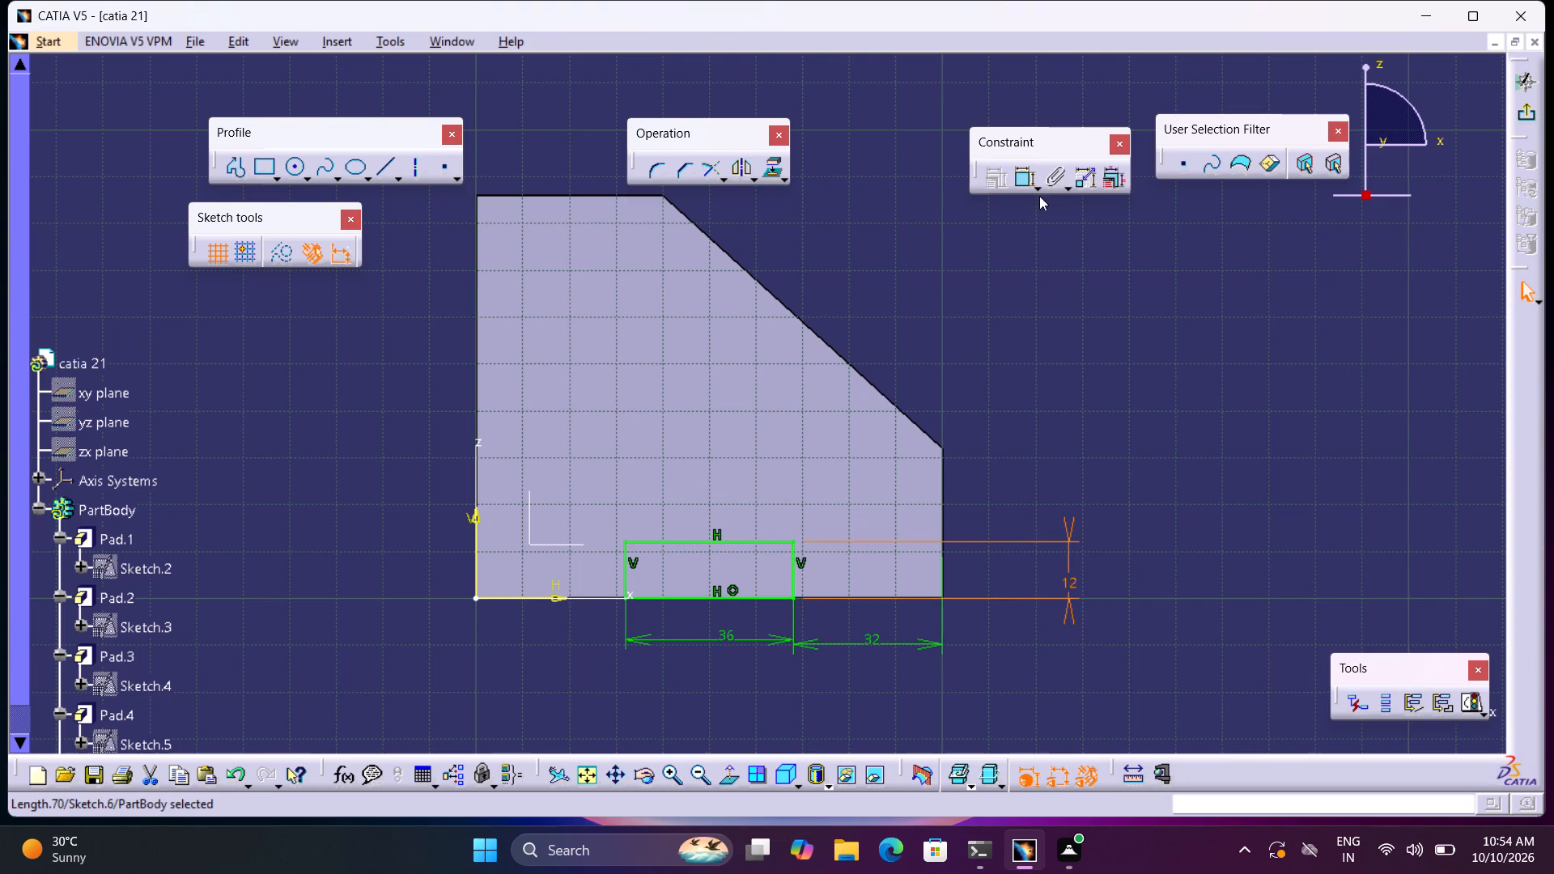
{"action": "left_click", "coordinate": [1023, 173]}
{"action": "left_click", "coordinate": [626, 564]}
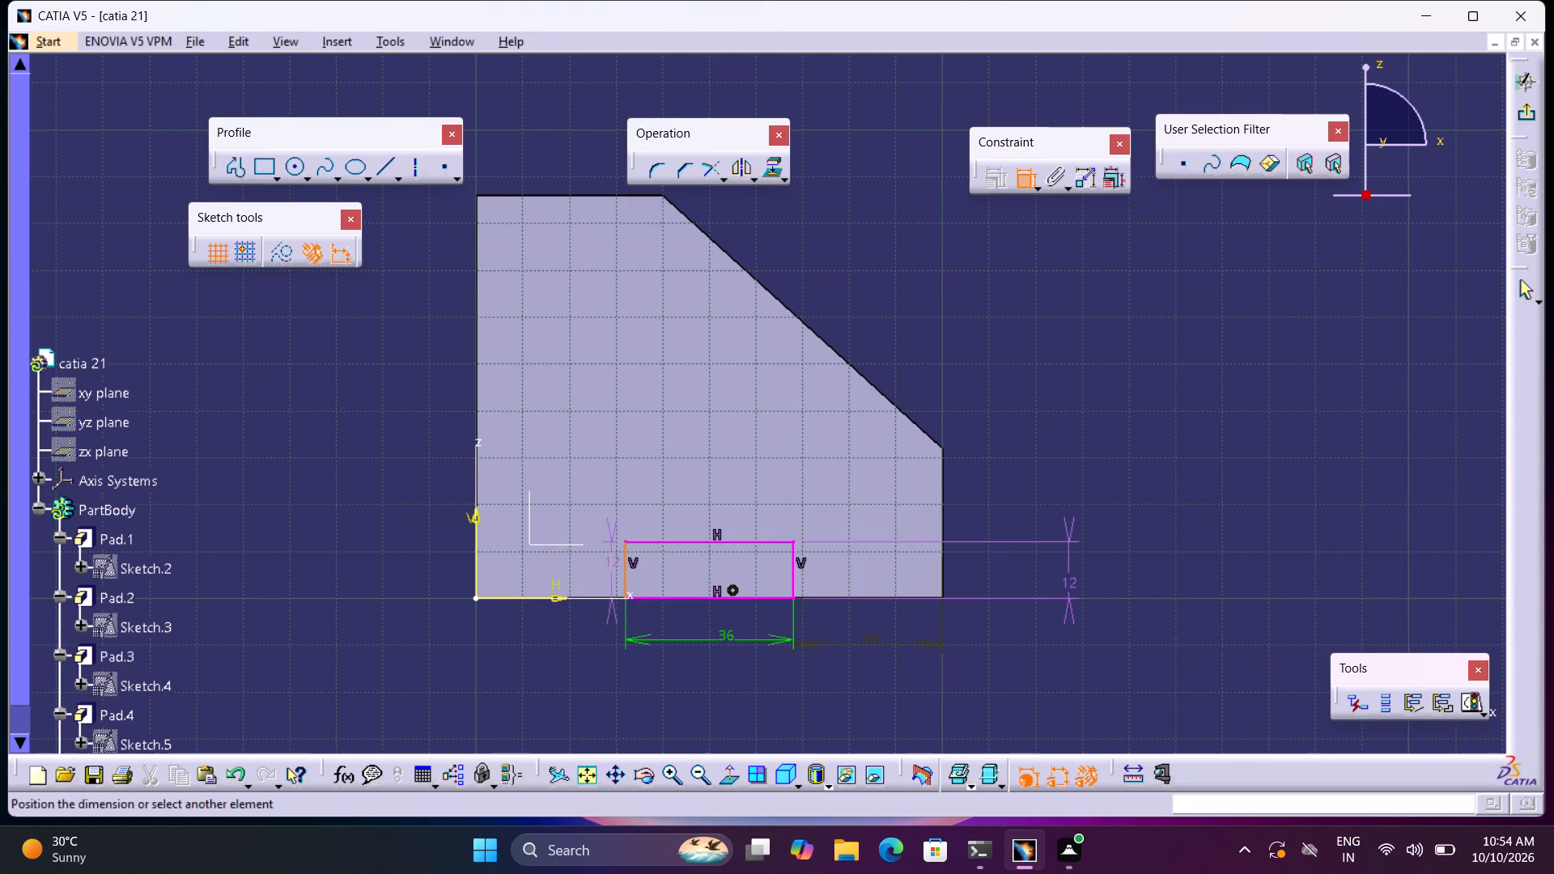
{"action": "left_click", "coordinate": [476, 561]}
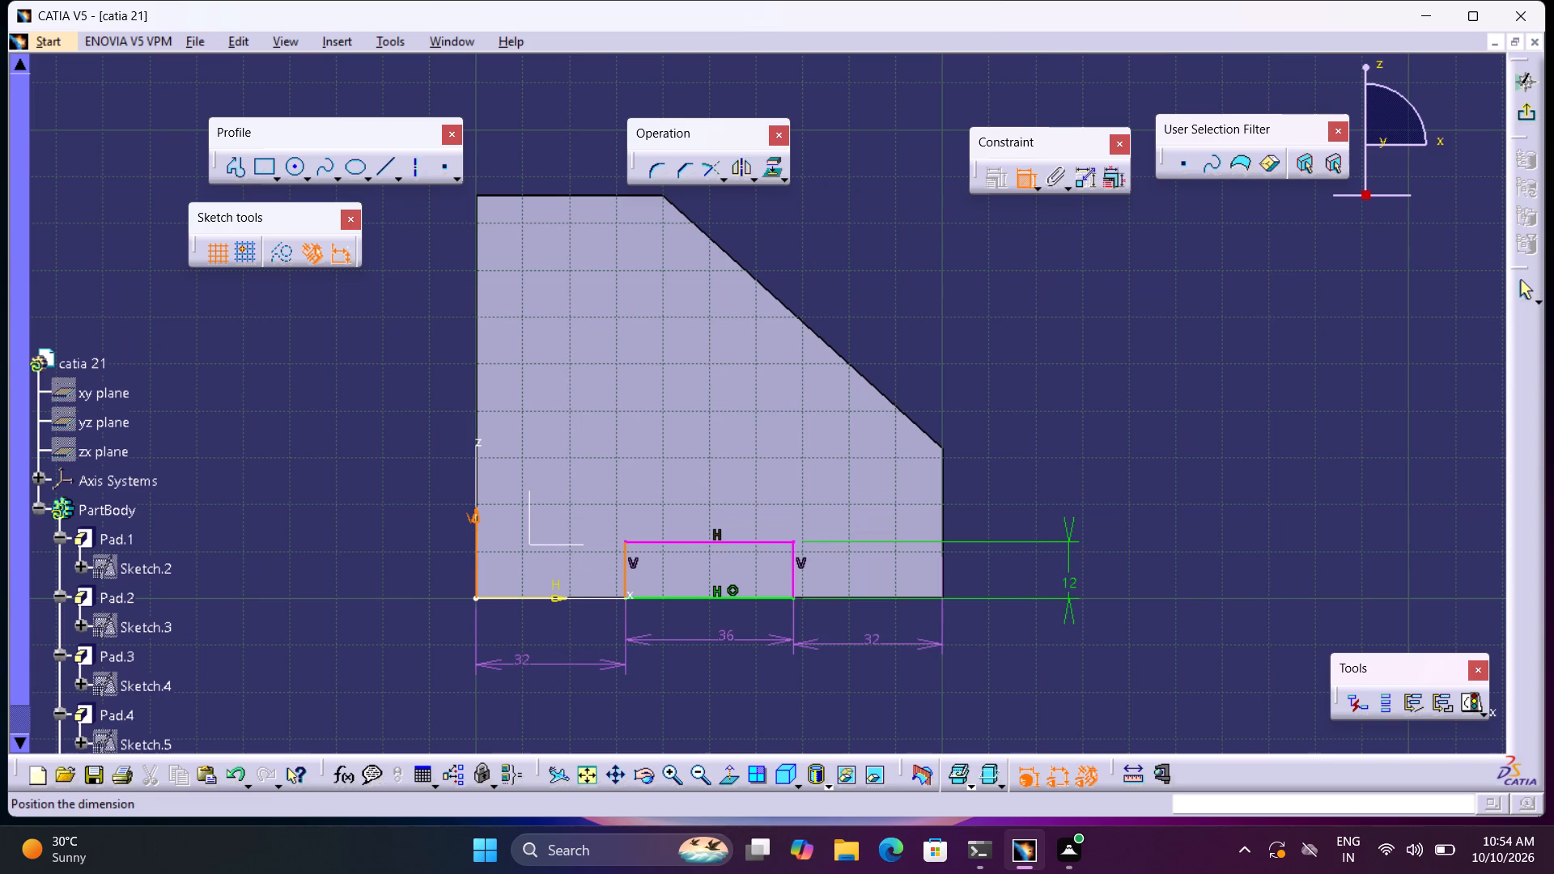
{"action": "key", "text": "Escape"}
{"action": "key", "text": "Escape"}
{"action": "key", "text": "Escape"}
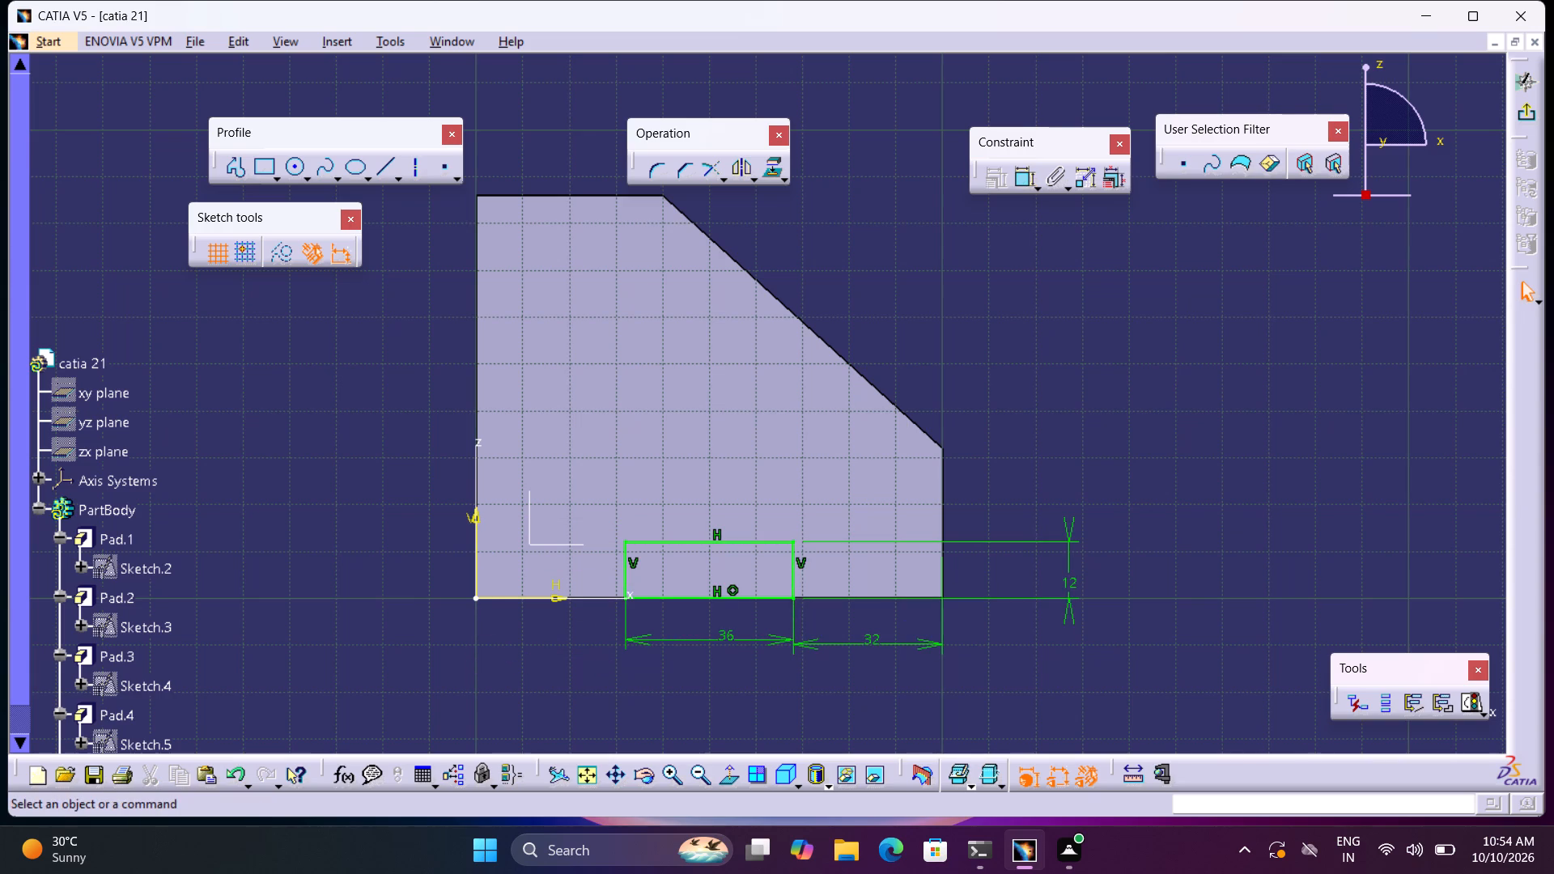
Exit the sketch and cut the 36 mm by 12 mm rectangle through the base as a Pocket with limit type Up to next.
{"action": "left_click", "coordinate": [1520, 117]}
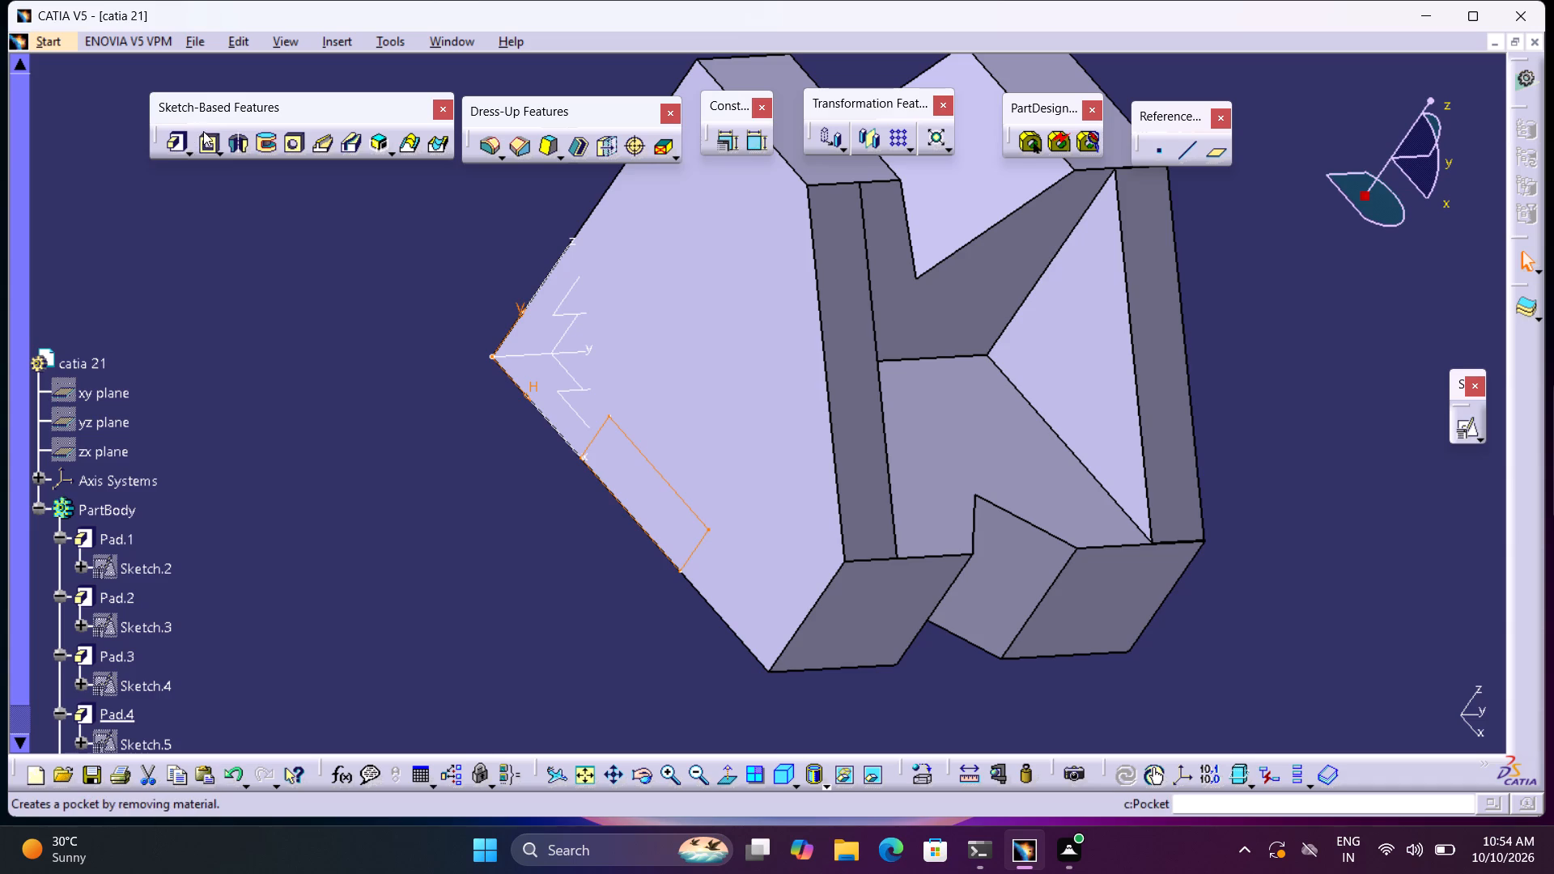
{"action": "left_click", "coordinate": [204, 130]}
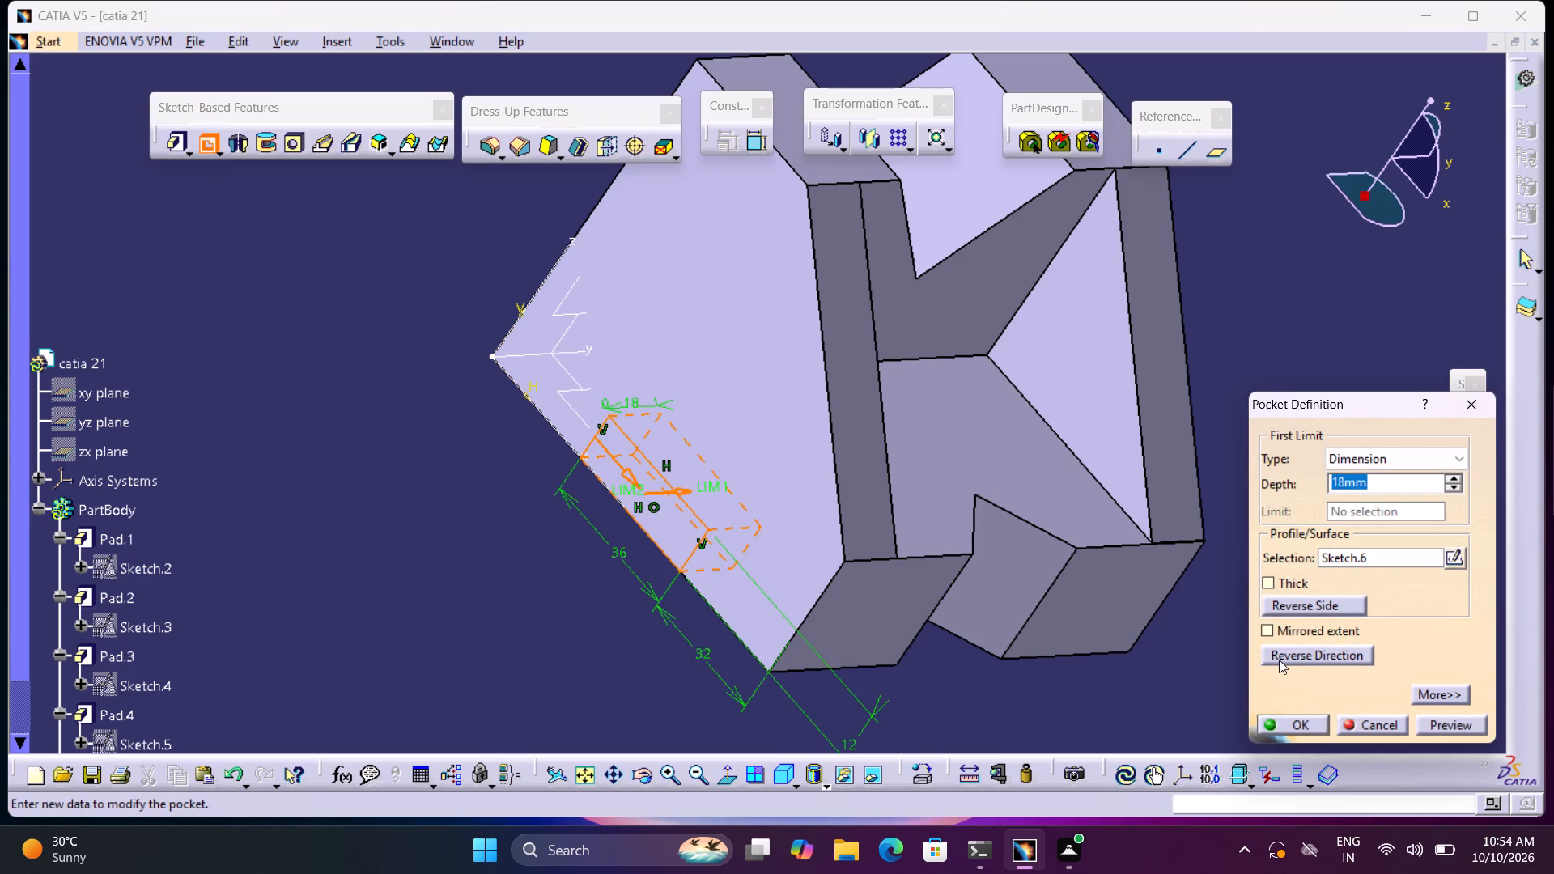
{"action": "left_click", "coordinate": [1280, 660]}
{"action": "left_click", "coordinate": [1280, 655]}
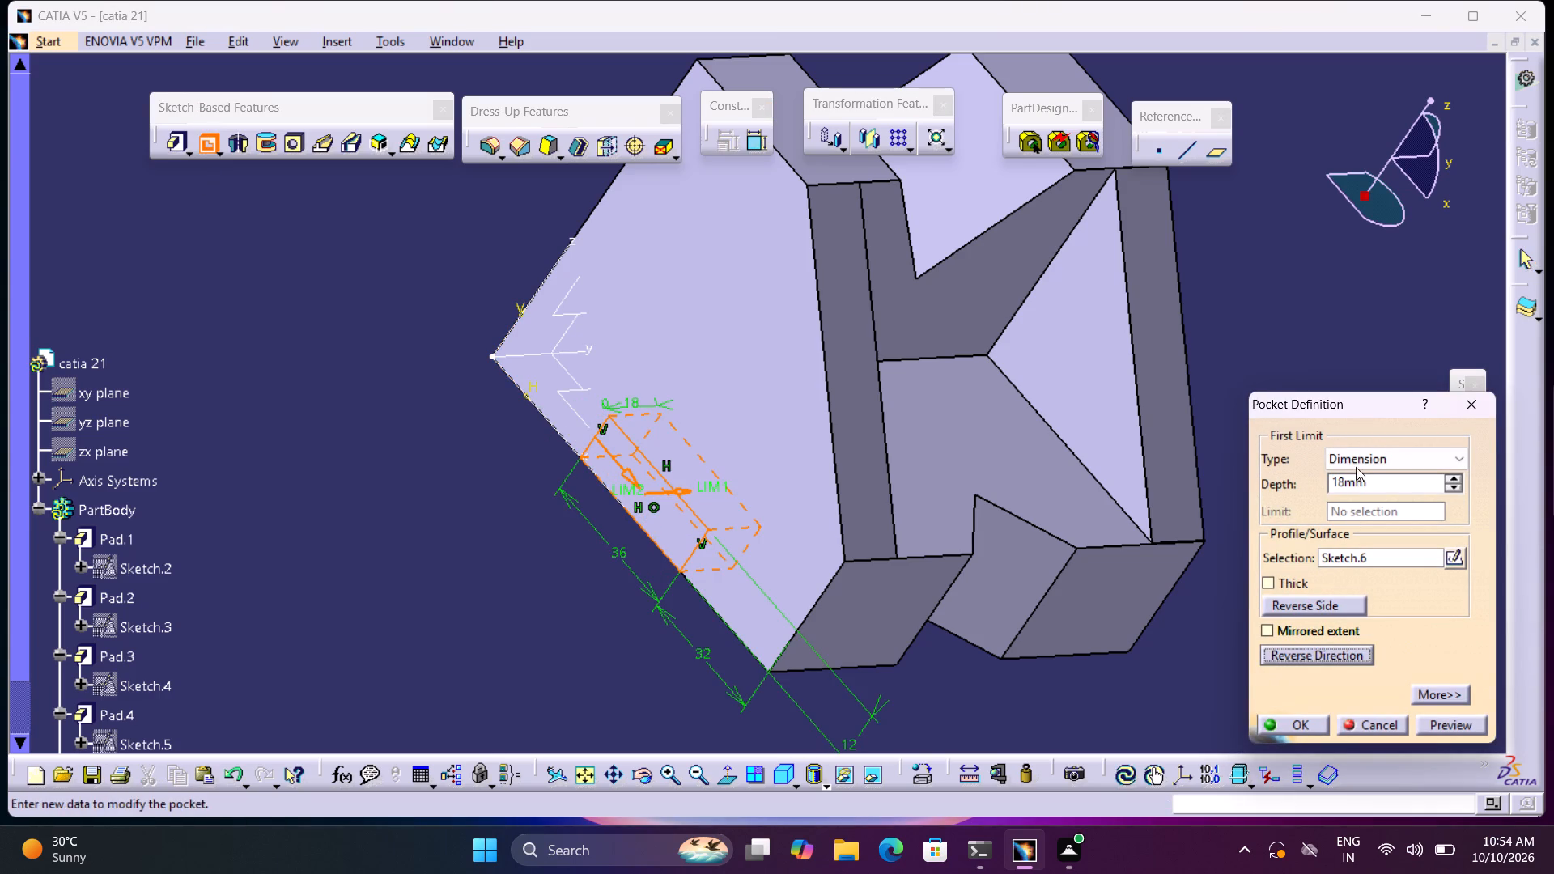
{"action": "left_click", "coordinate": [1355, 456]}
{"action": "left_click", "coordinate": [1381, 494]}
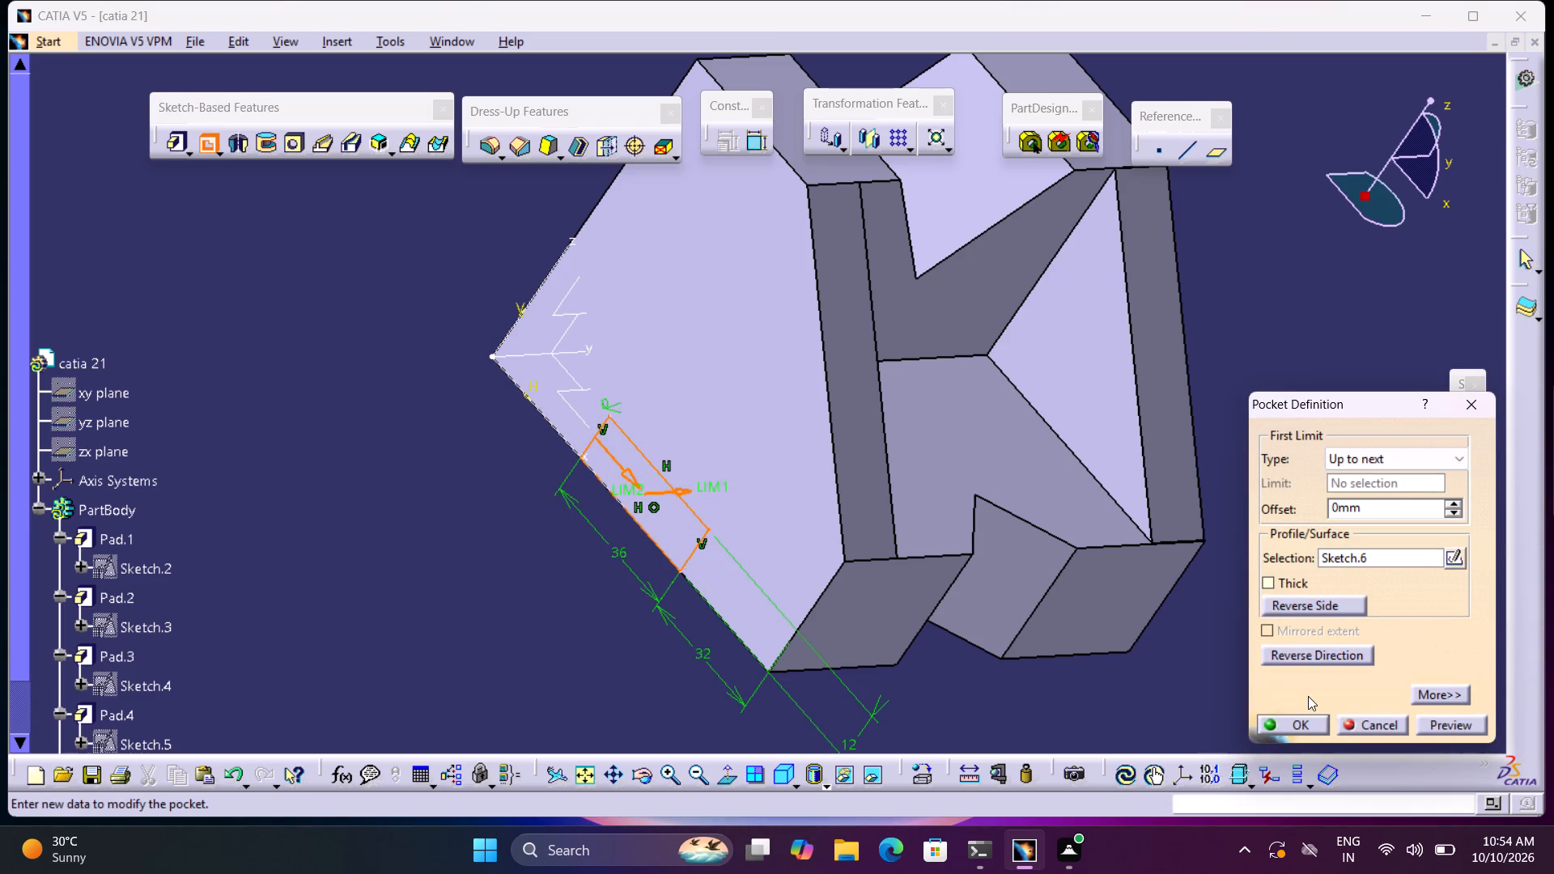
{"action": "left_click", "coordinate": [1306, 727]}
Display the part in the standard isometric view to examine the slot cut along the base's bottom.
{"action": "left_click", "coordinate": [1216, 705]}
{"action": "scroll", "coordinate": [1276, 659], "scroll_direction": "down", "scroll_amount": 1}
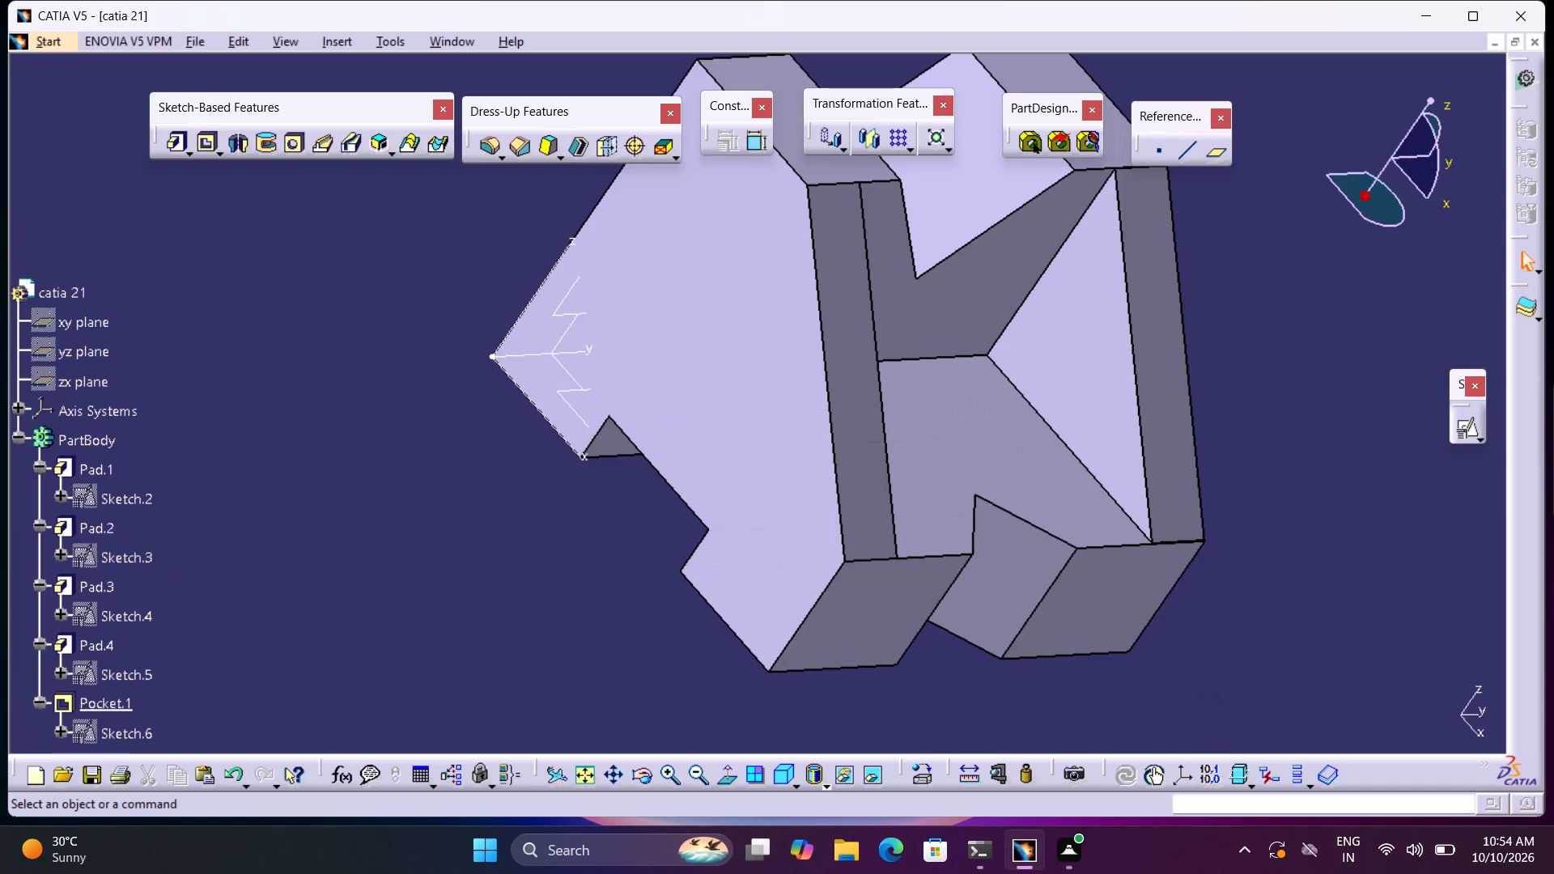
{"action": "middle_click_drag", "start_coordinate": [1281, 659], "coordinate": [1287, 709]}
{"action": "right_click", "coordinate": [1282, 664]}
{"action": "left_click", "coordinate": [786, 772]}
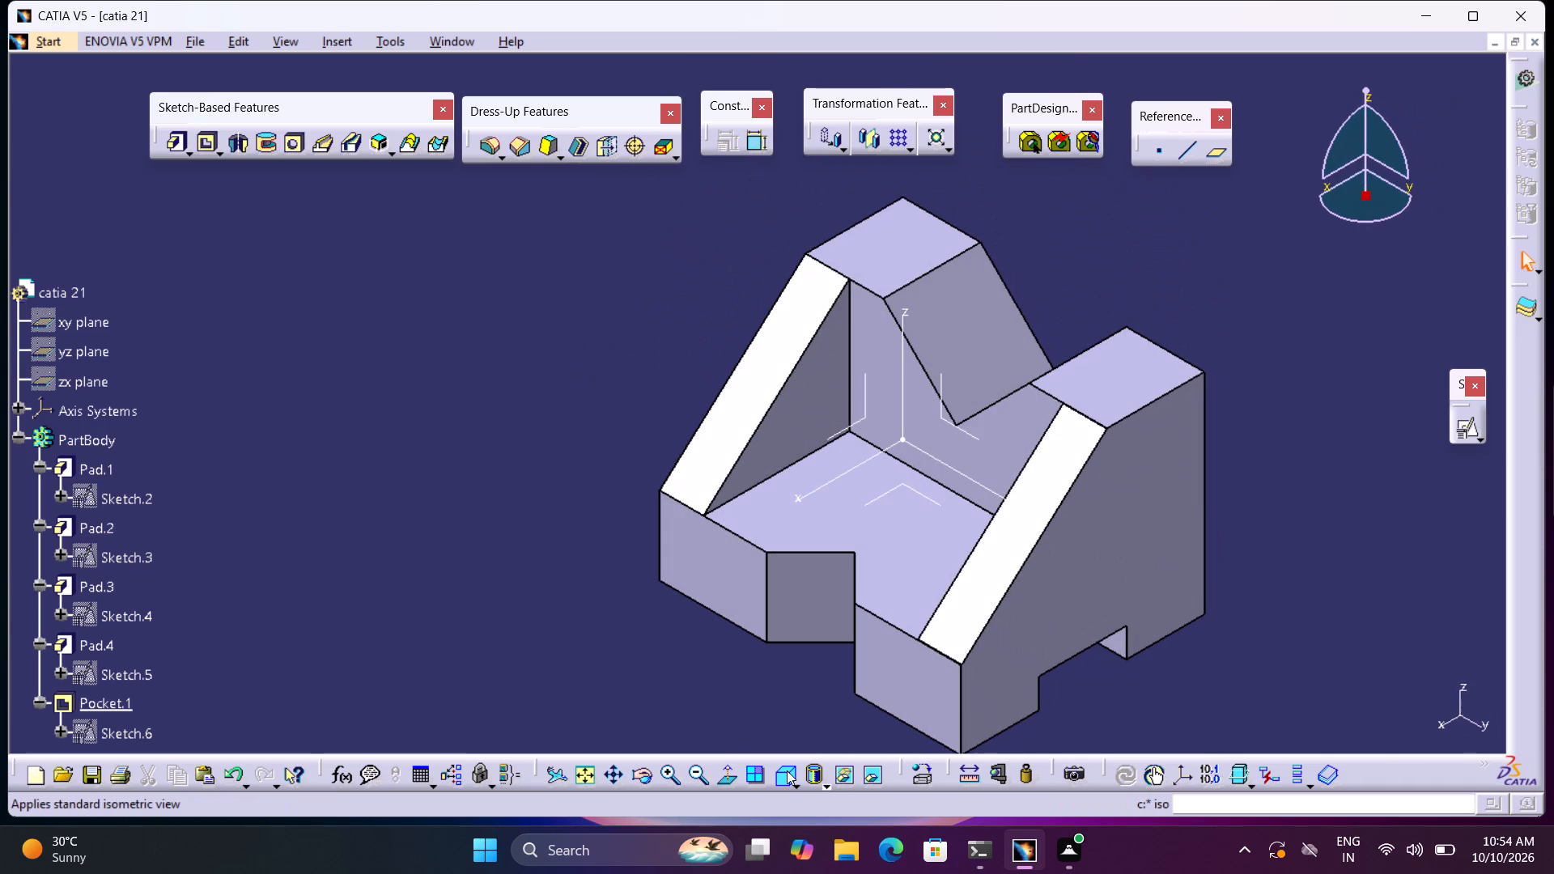
{"action": "left_click", "coordinate": [783, 771]}
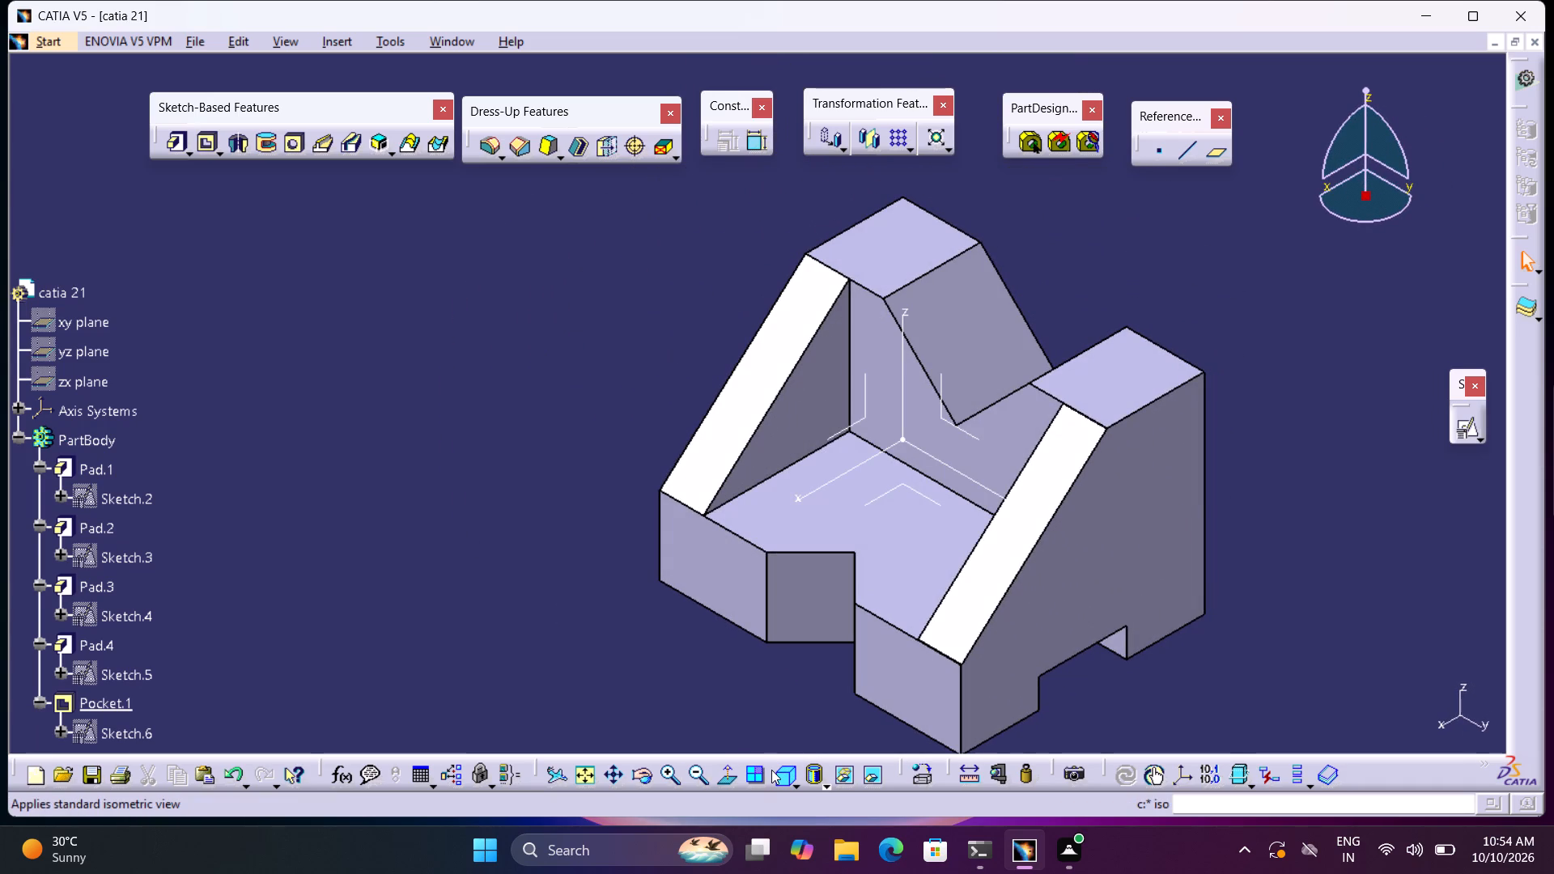
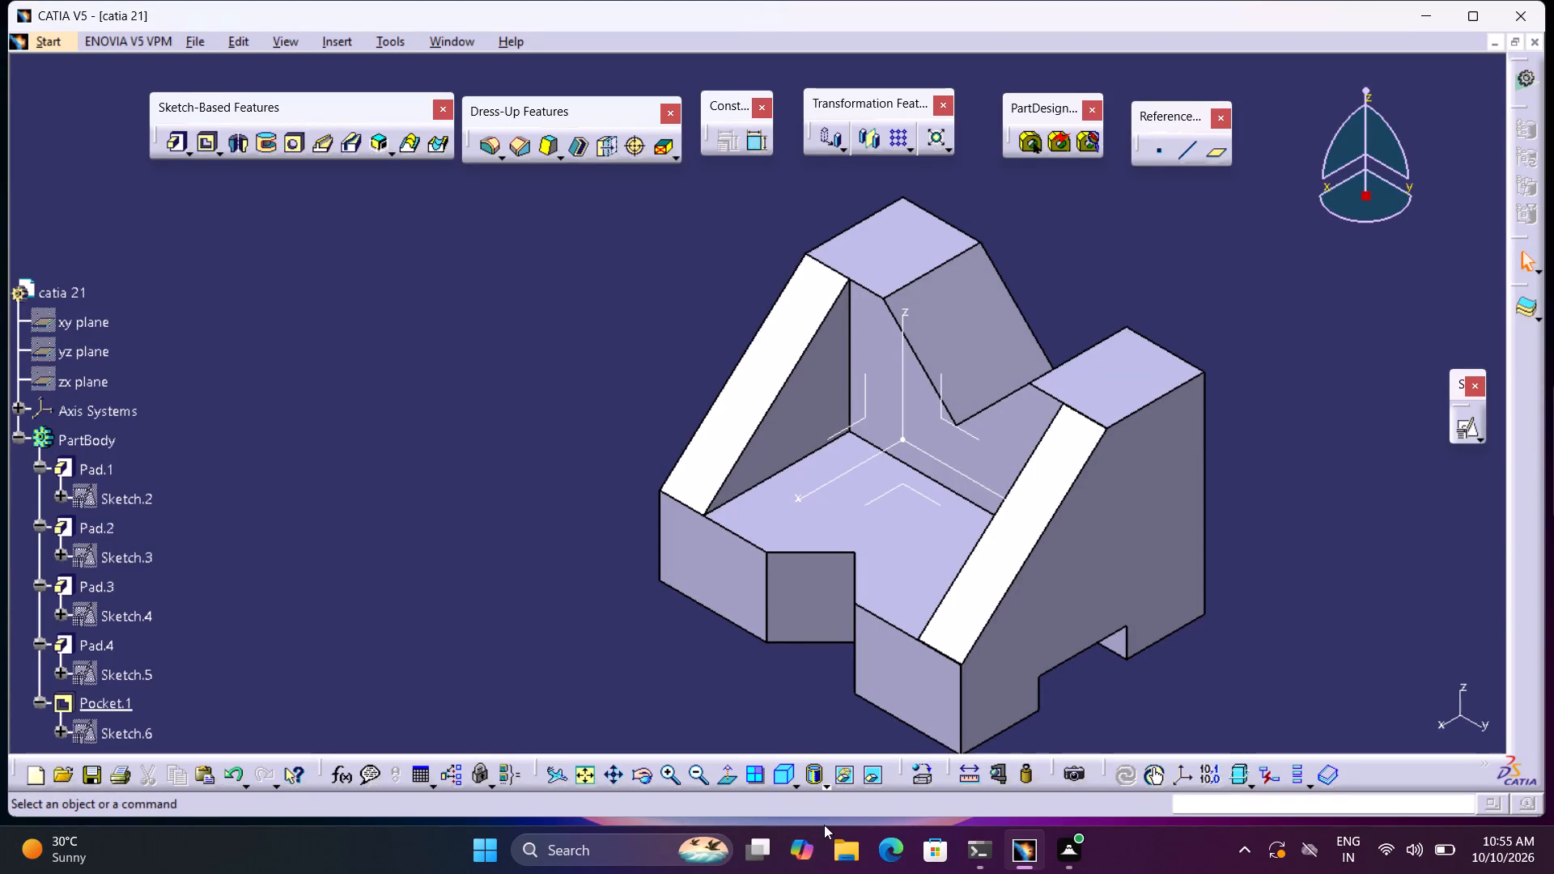
Create a positioned sketch on the base's front face beside the V notch and draw a circle of about 9 mm radius on the opposite front face.
{"action": "left_click", "coordinate": [716, 532]}
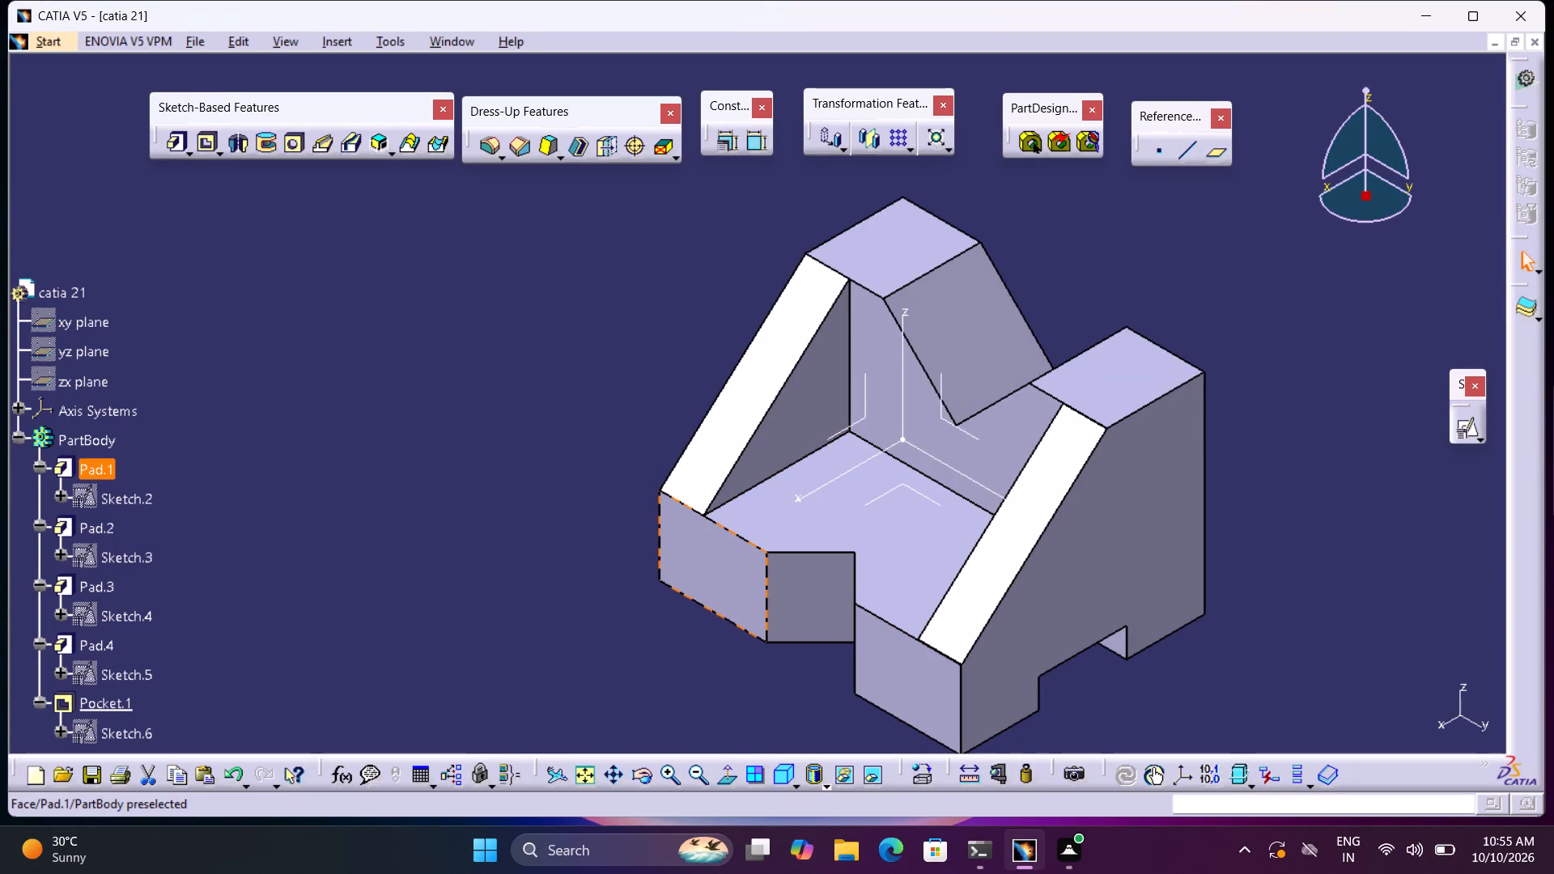
{"action": "left_click", "coordinate": [1467, 429]}
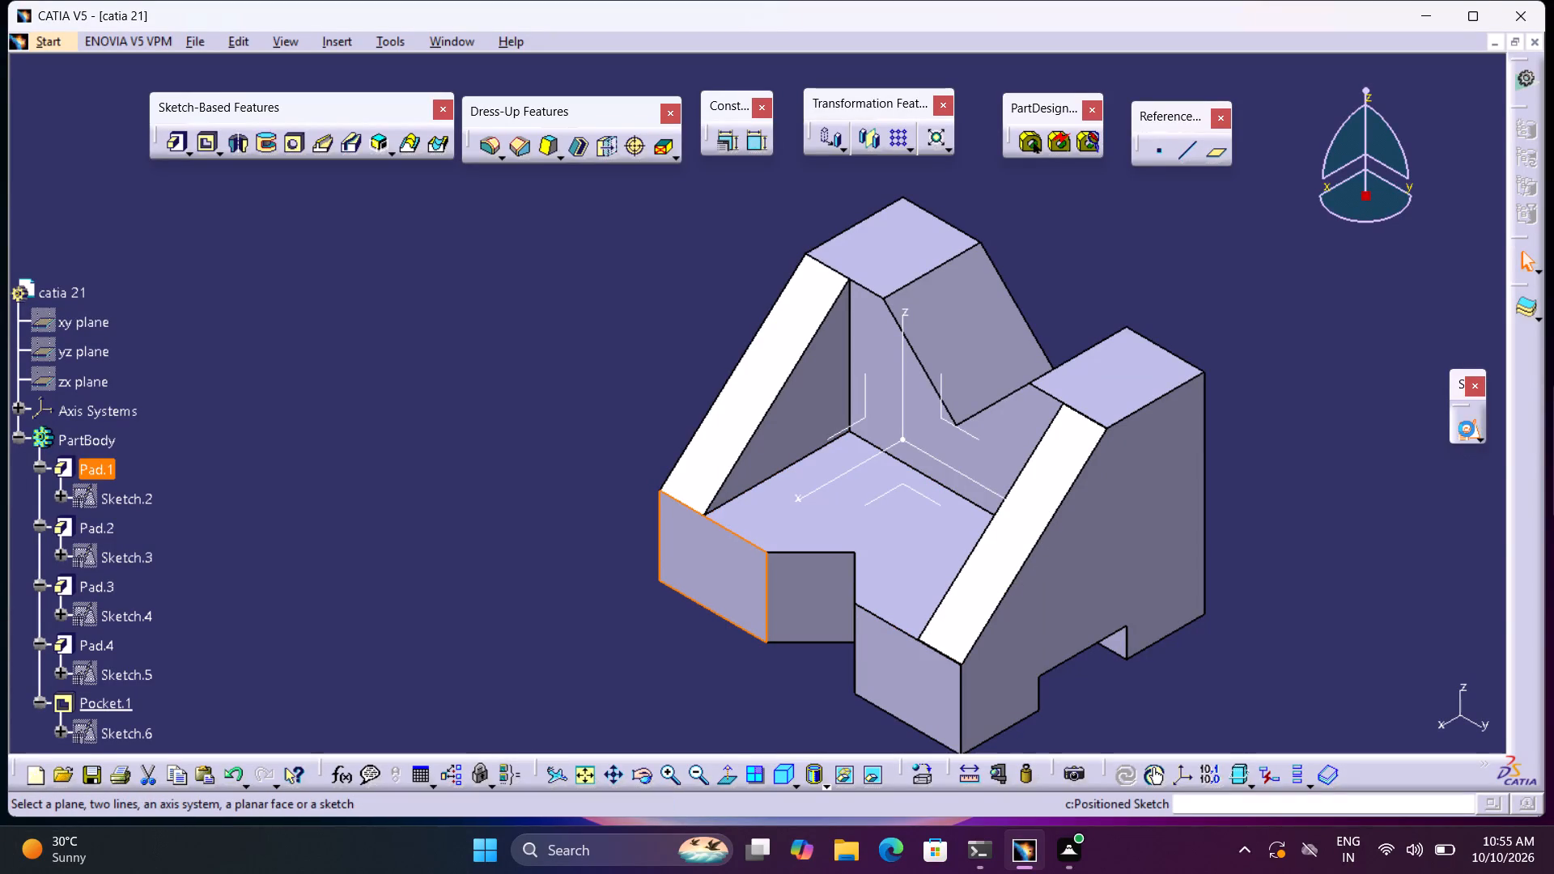
{"action": "left_click", "coordinate": [1382, 717]}
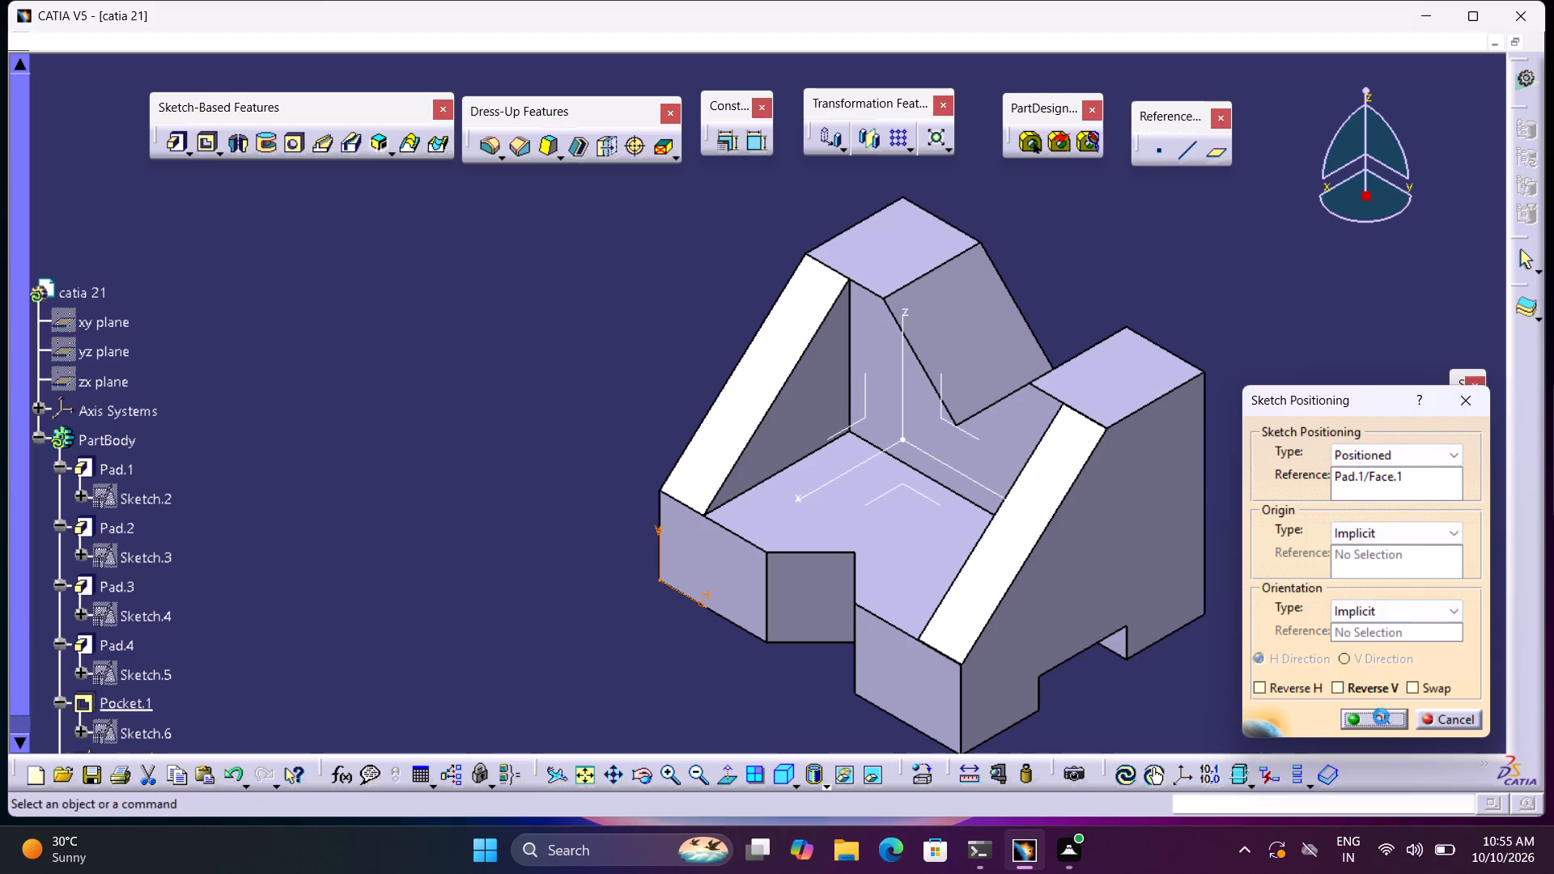
{"action": "middle_click_drag", "start_coordinate": [1264, 549], "coordinate": [1277, 452]}
{"action": "middle_click", "coordinate": [1278, 452]}
{"action": "middle_click_drag", "start_coordinate": [391, 610], "coordinate": [724, 624]}
{"action": "middle_click", "coordinate": [724, 607]}
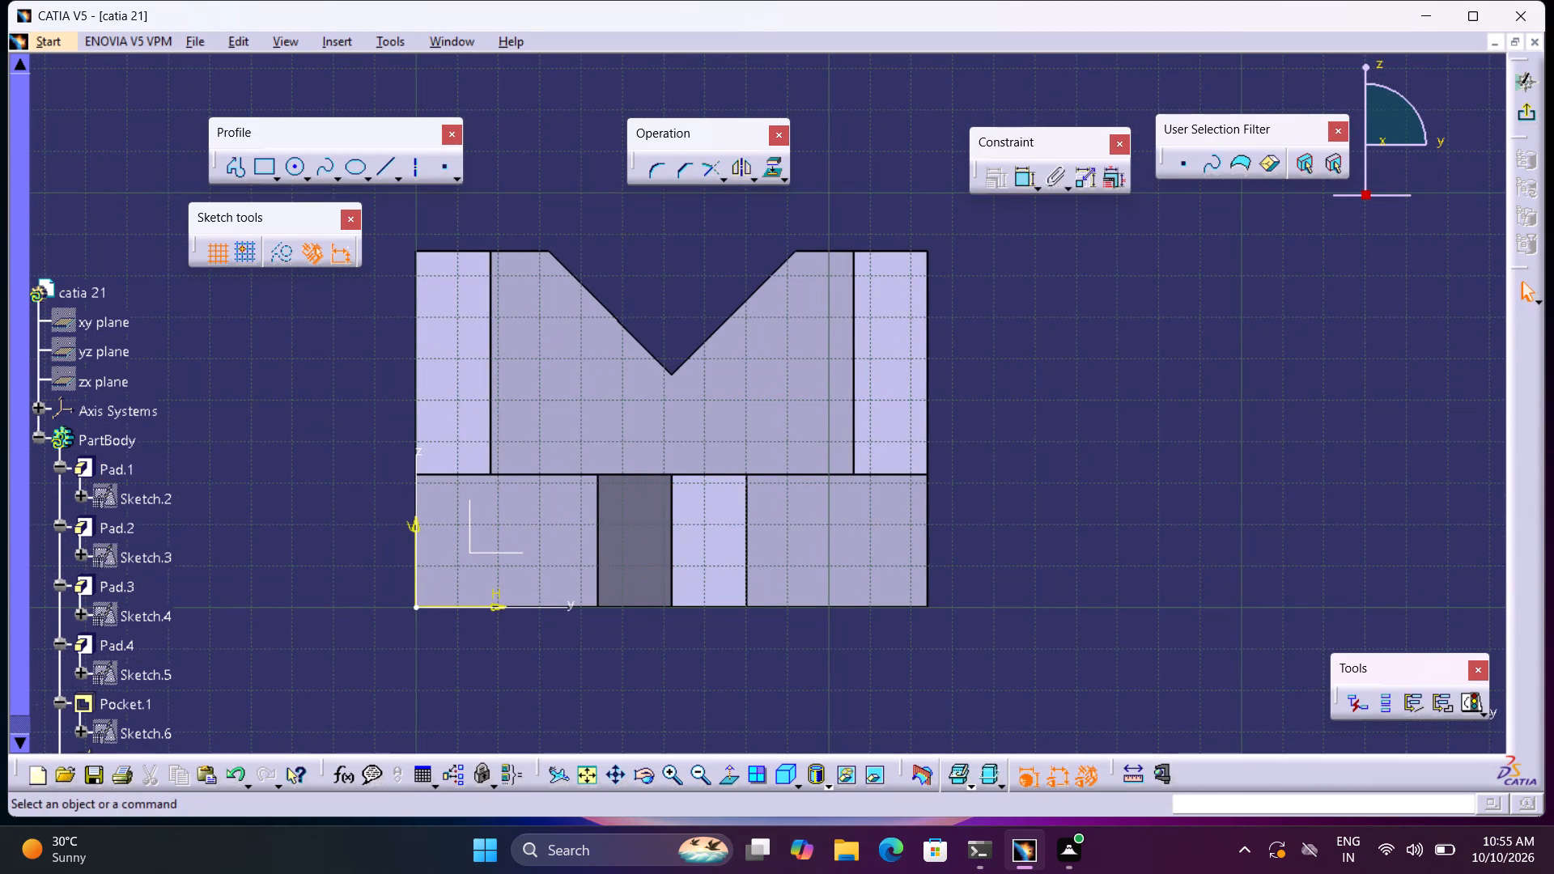
{"action": "left_click", "coordinate": [294, 177]}
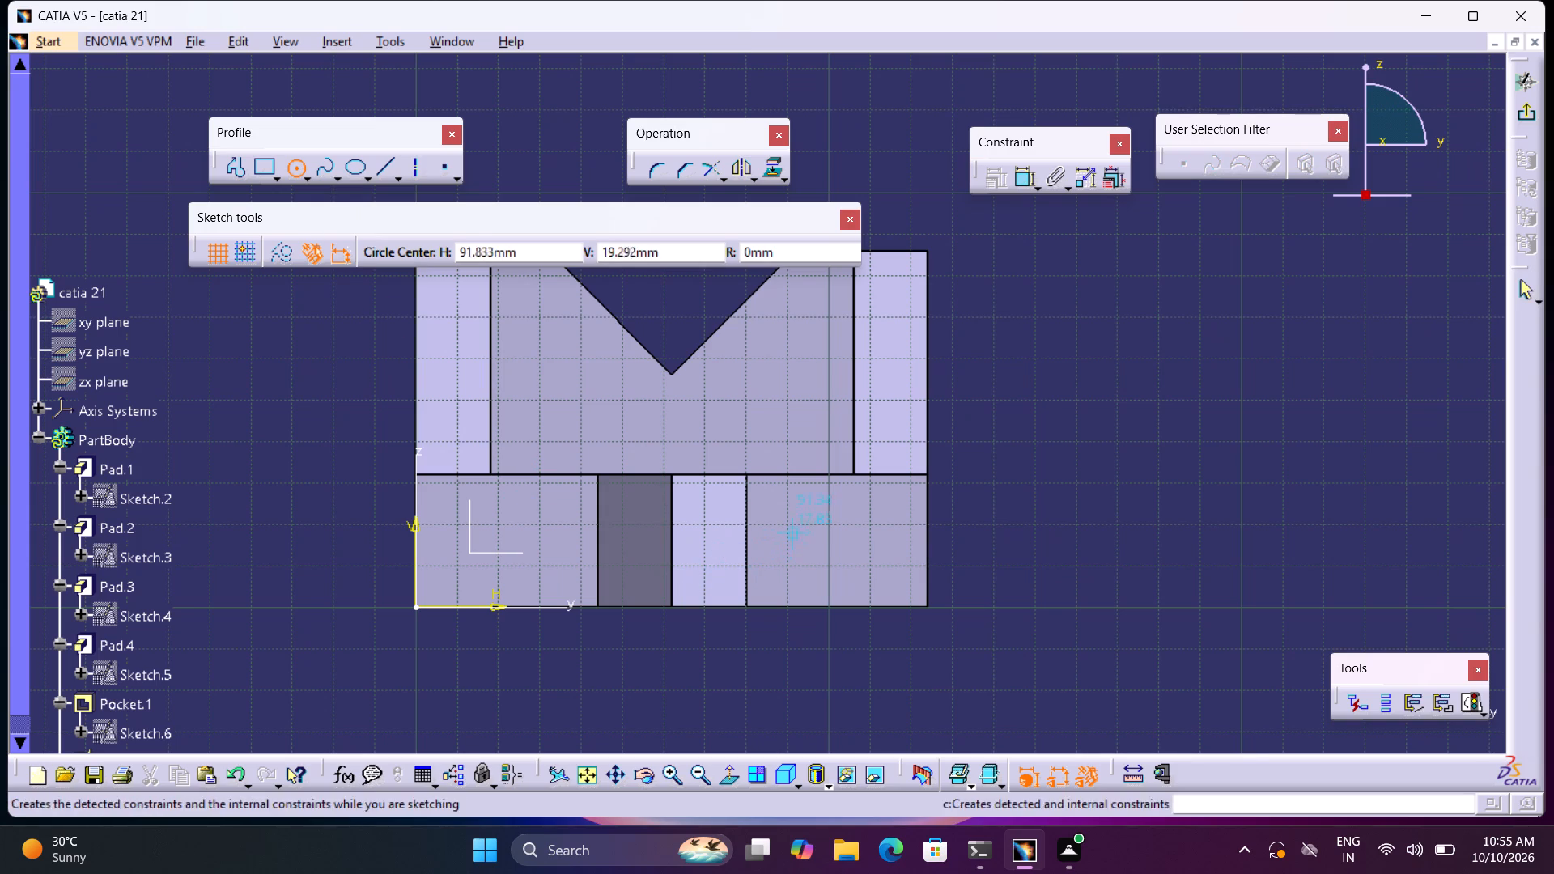
{"action": "left_click", "coordinate": [829, 535]}
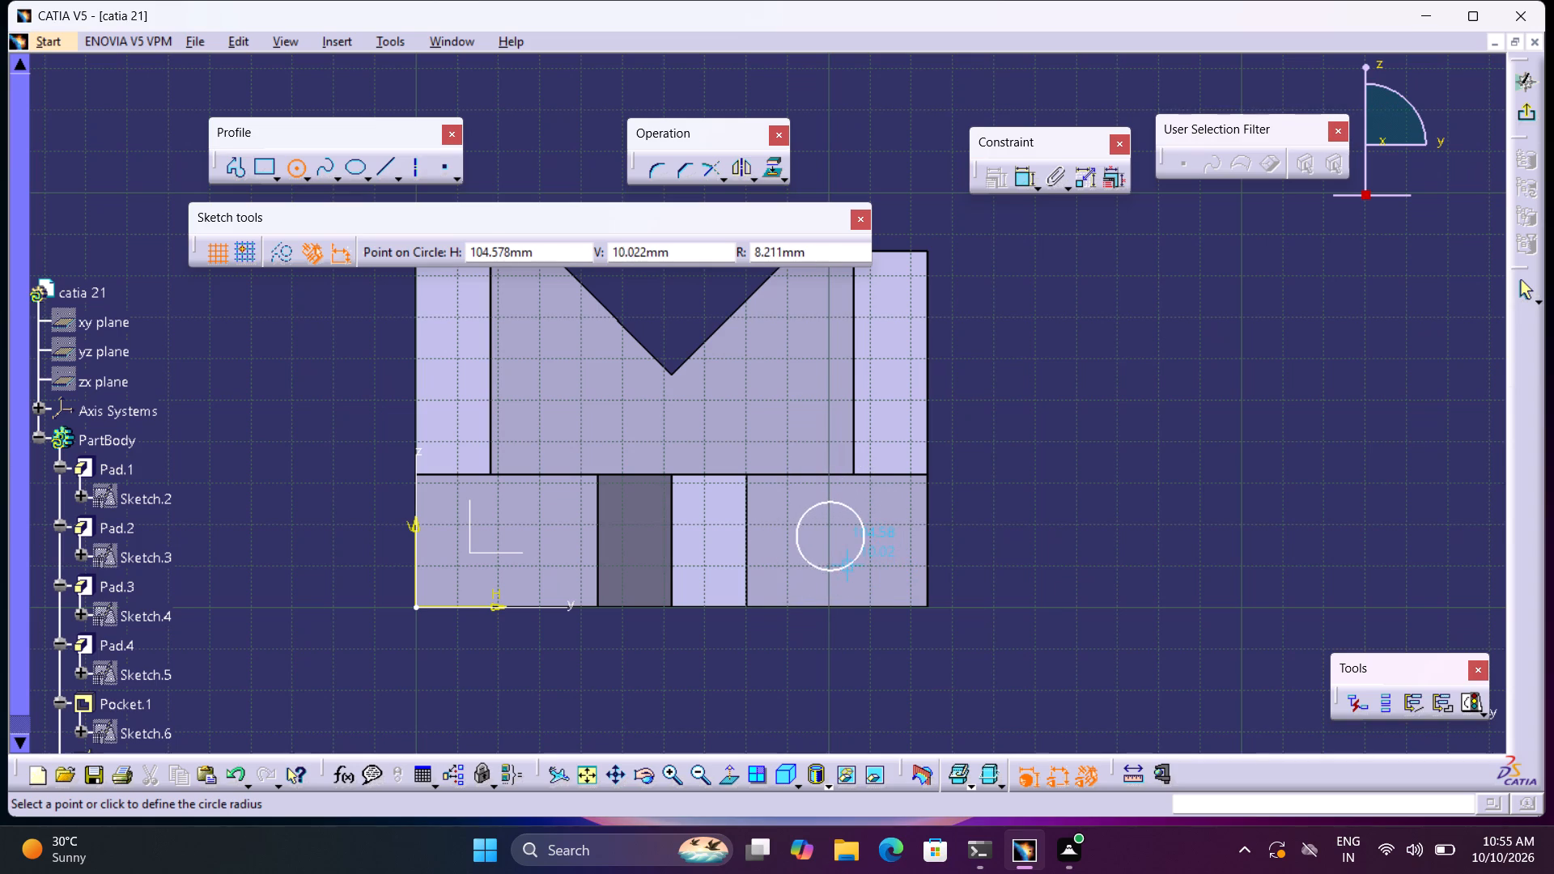
{"action": "left_click", "coordinate": [853, 571]}
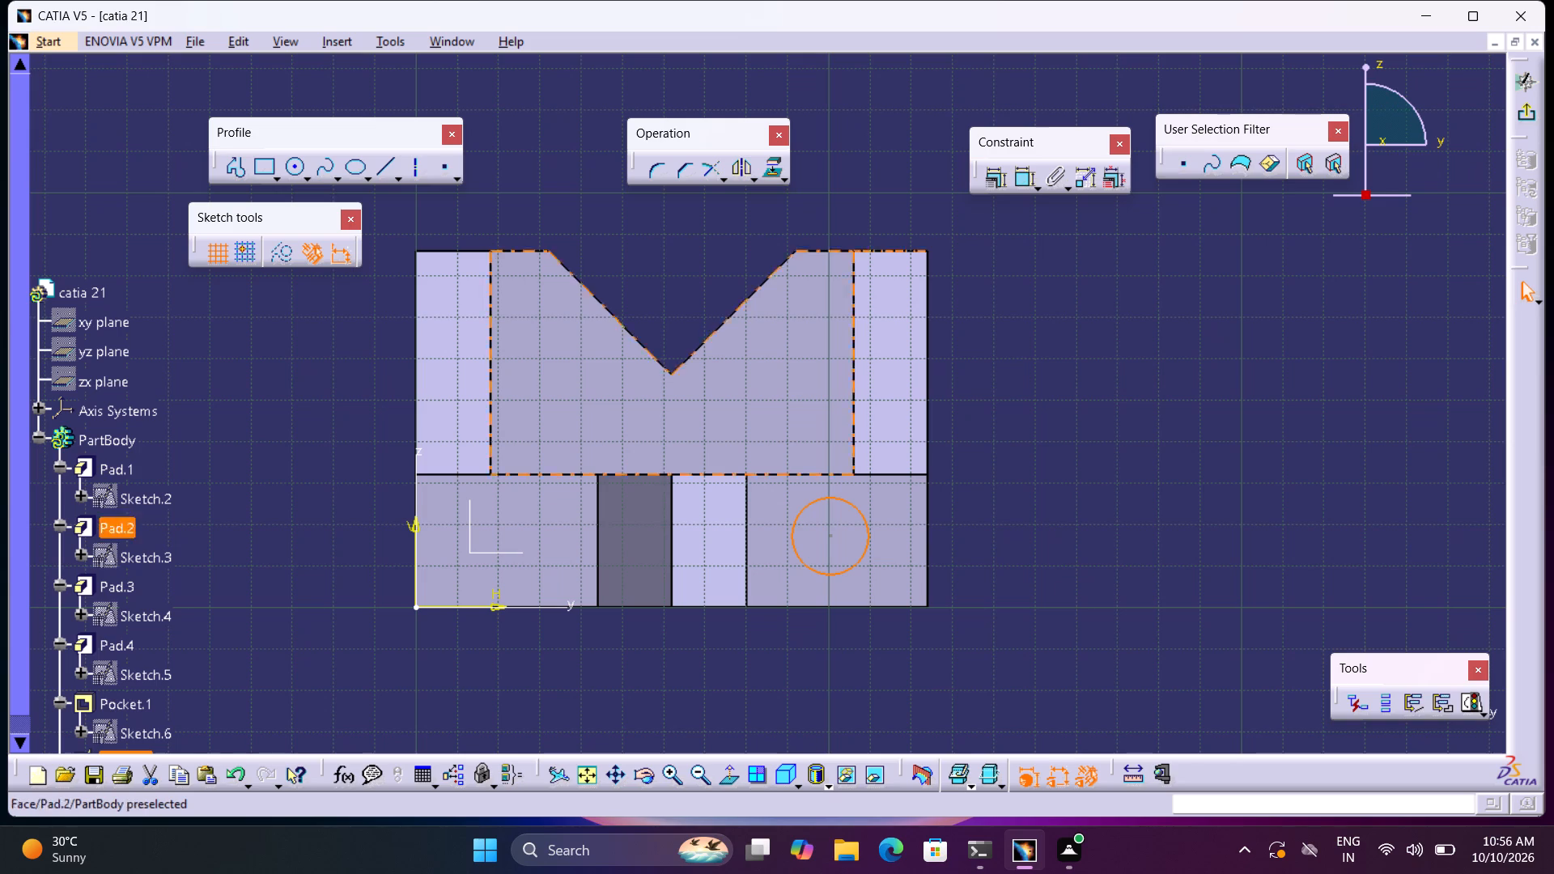
Draw a second circle level with the first on the other side of the notch, copying the first circle's radius.
{"action": "left_click", "coordinate": [295, 163]}
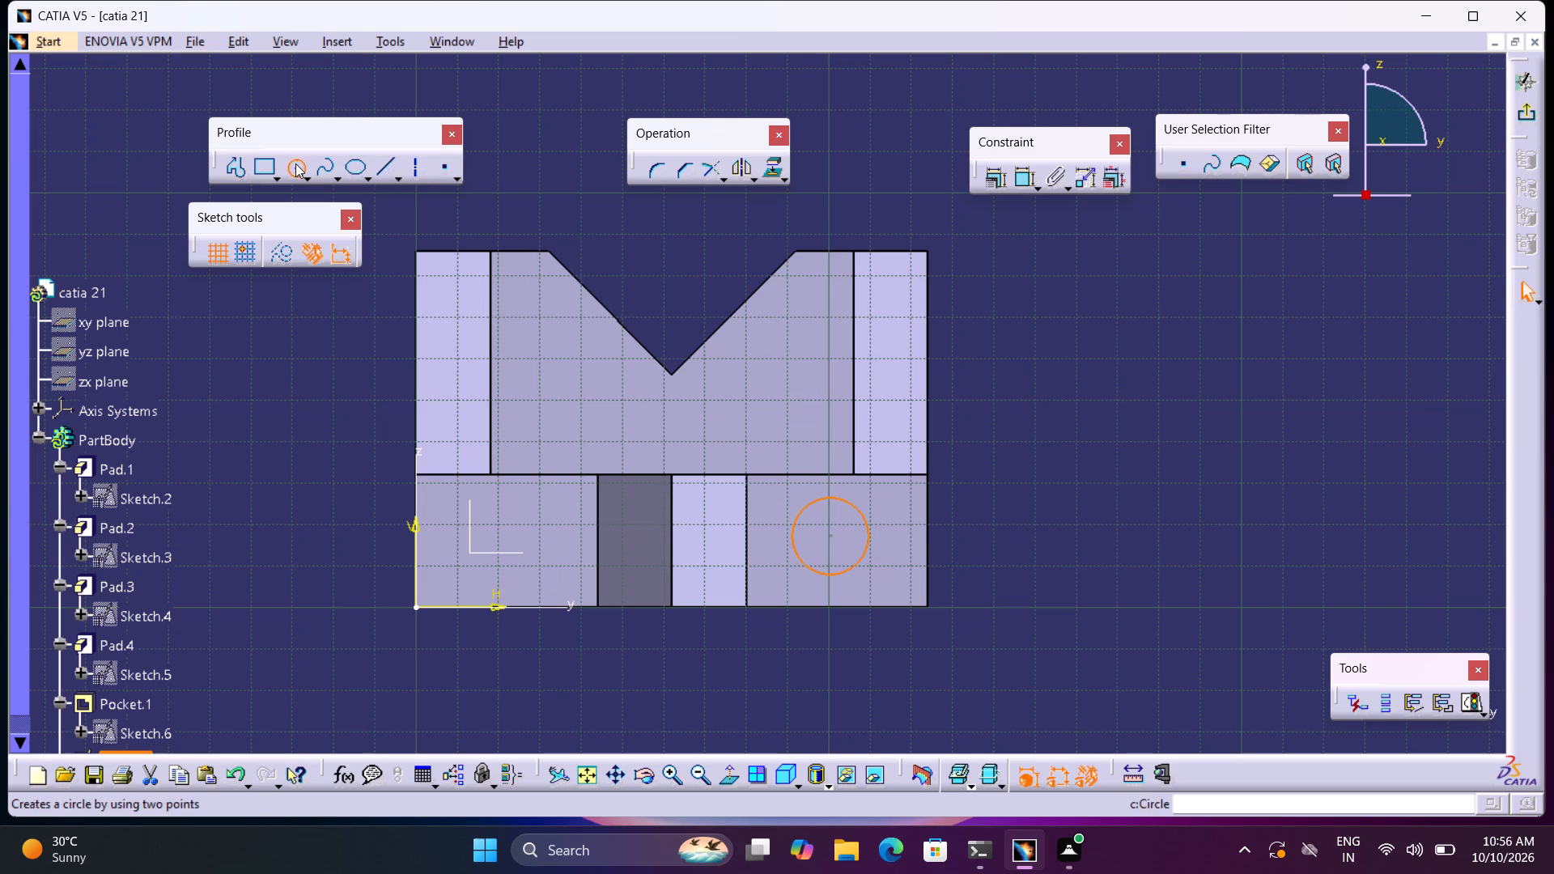
{"action": "left_click", "coordinate": [496, 532]}
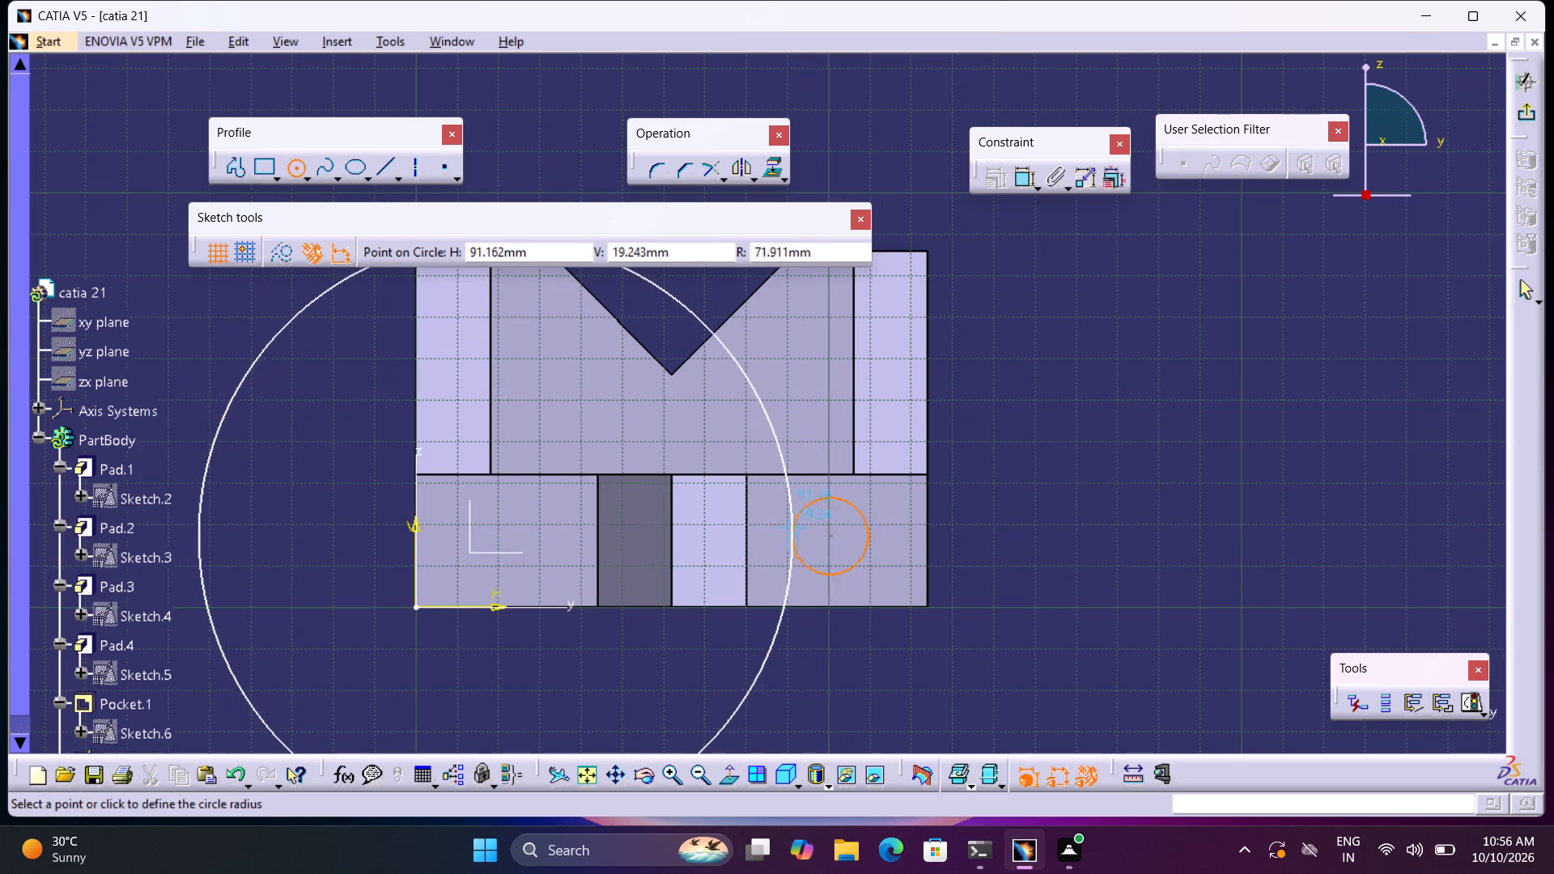
{"action": "right_click", "coordinate": [792, 520]}
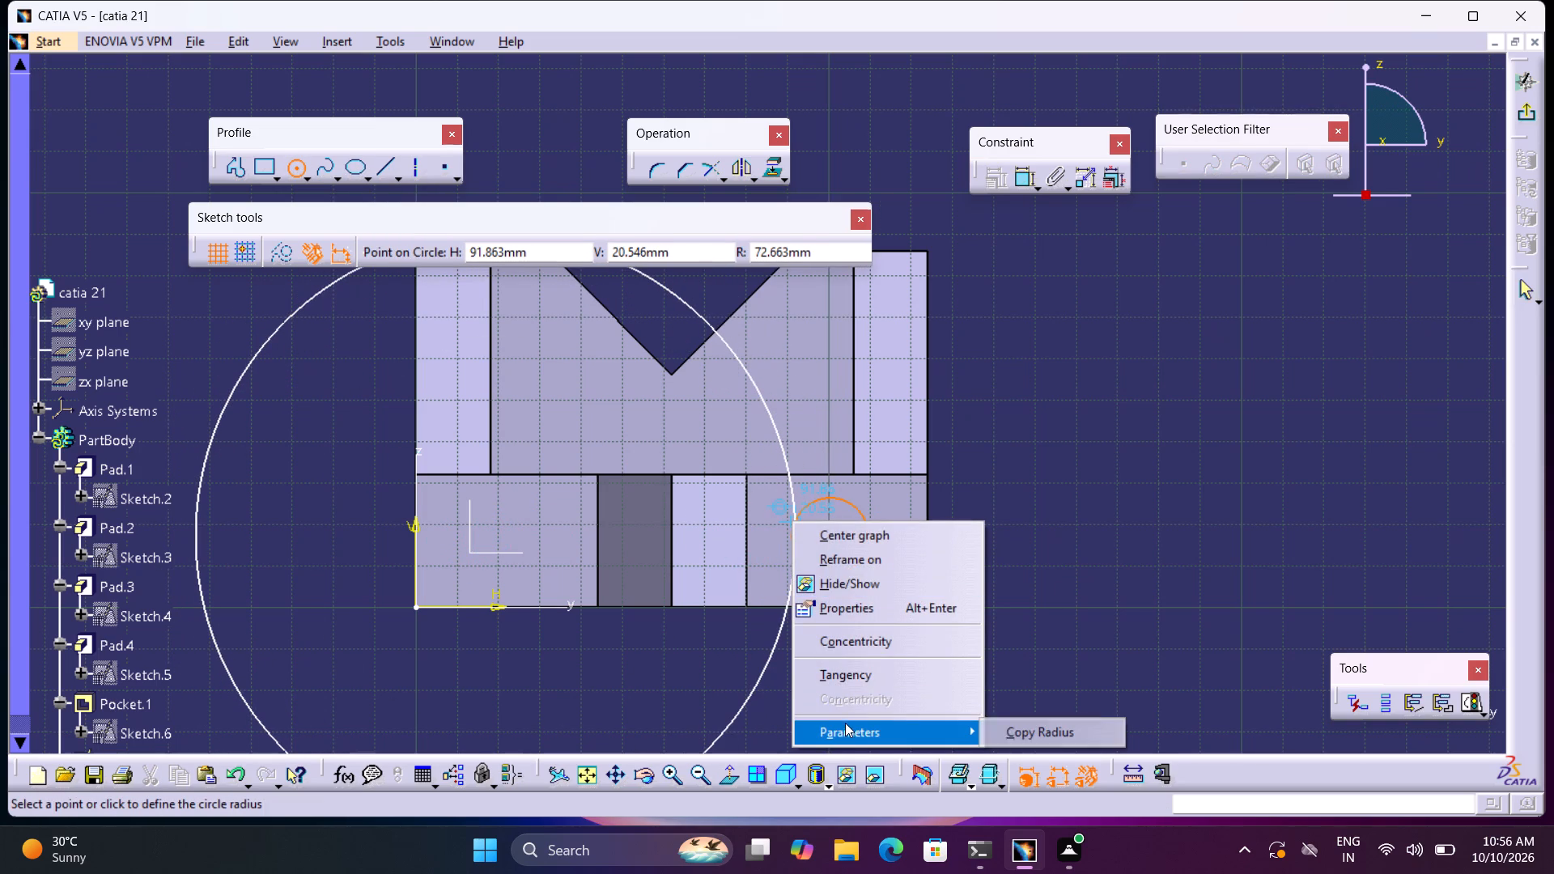
{"action": "left_click", "coordinate": [1023, 728]}
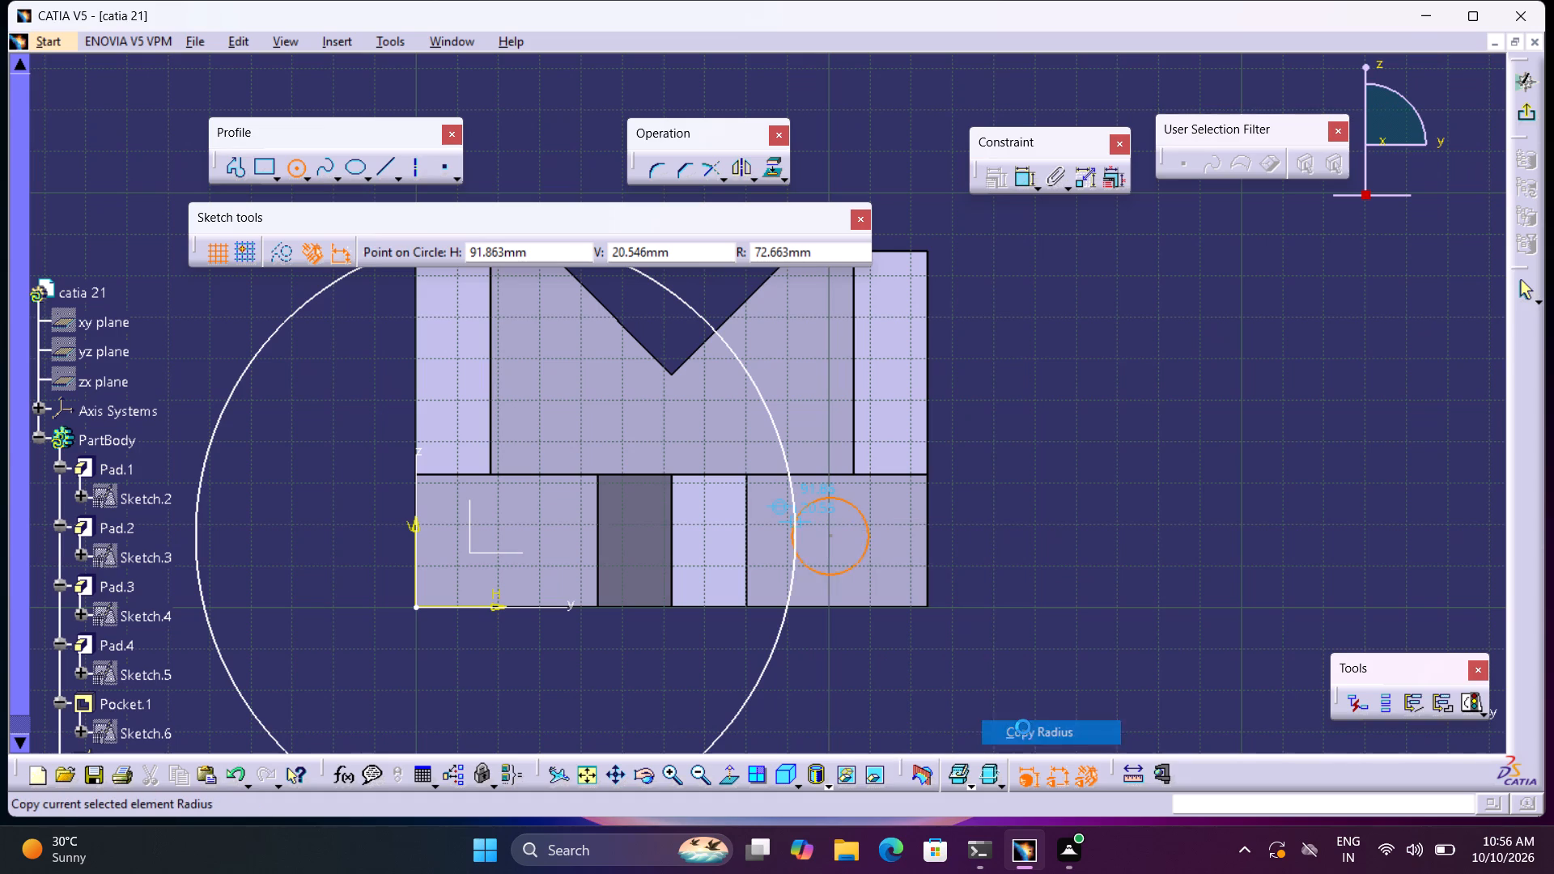
{"action": "left_click", "coordinate": [883, 655]}
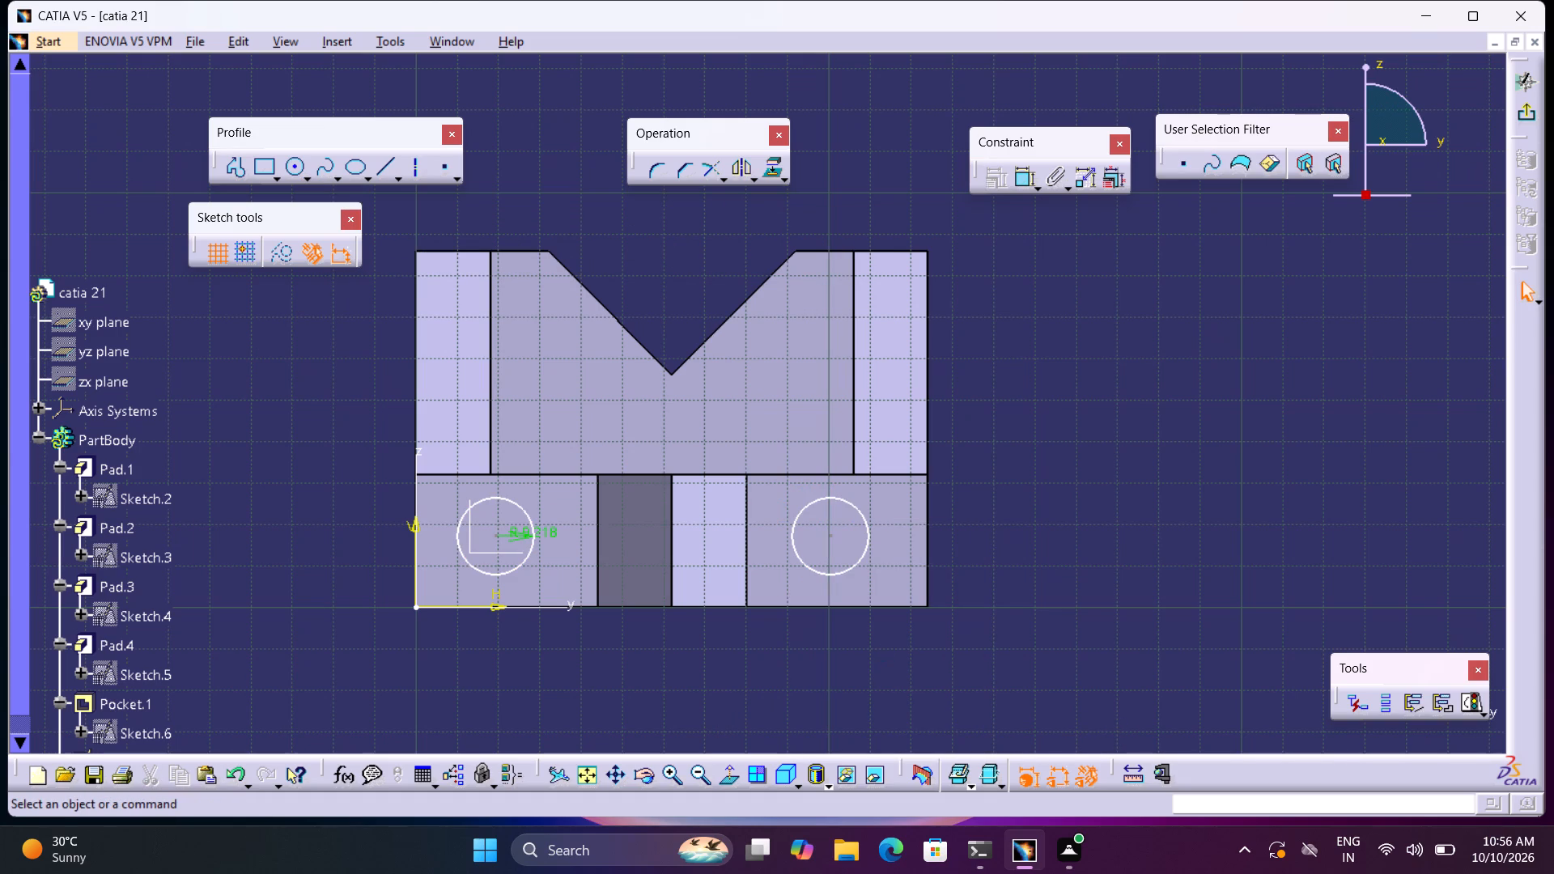
Exit the sketch containing the two circles.
{"action": "middle_click_drag", "start_coordinate": [1067, 478], "coordinate": [1079, 520]}
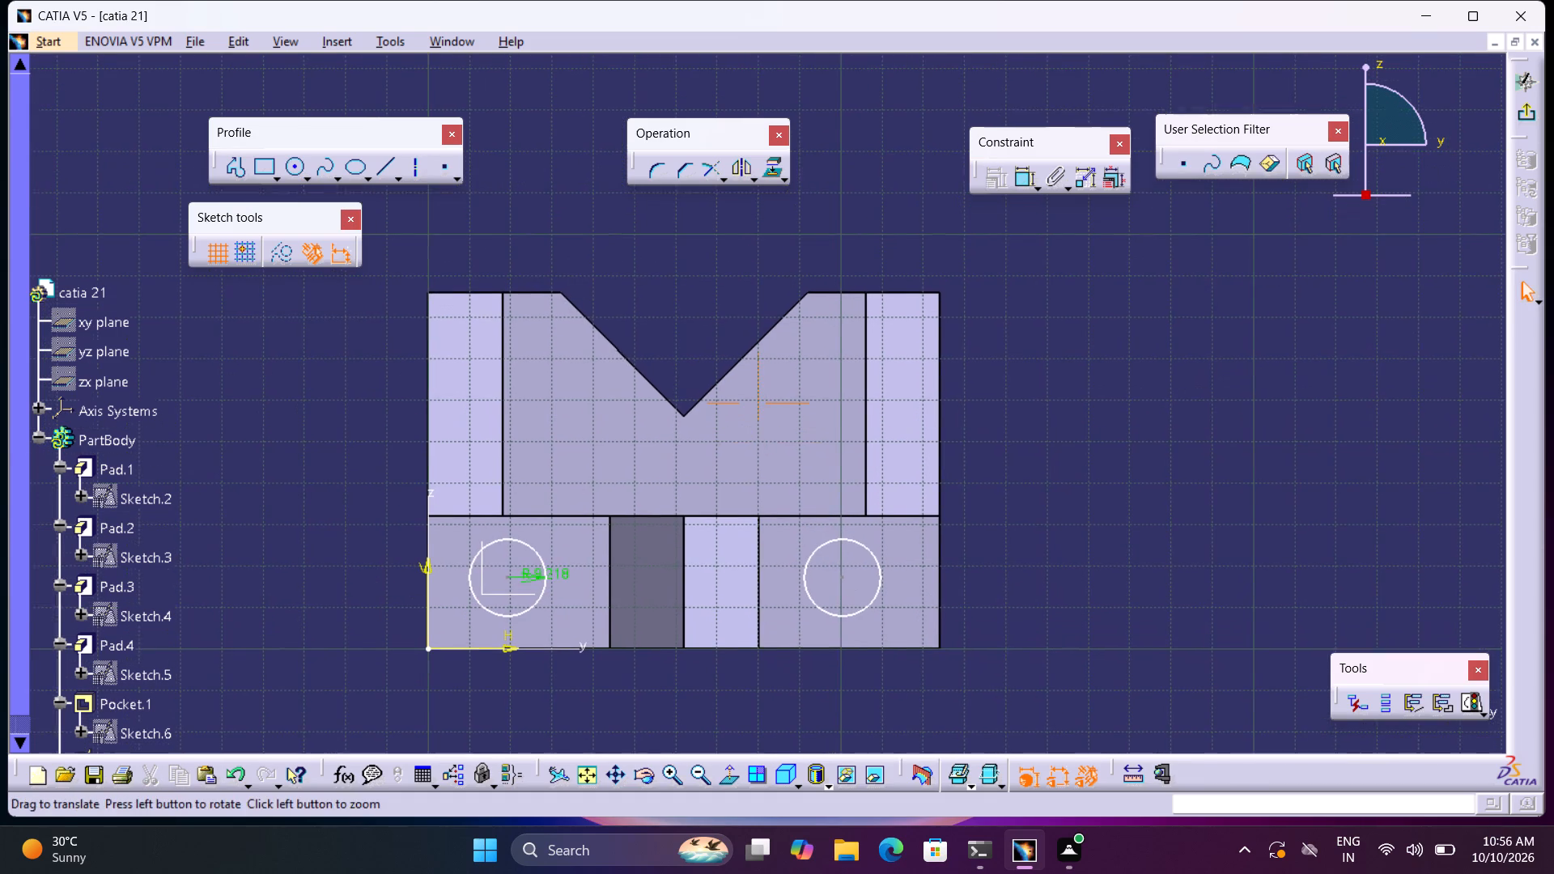
{"action": "middle_click_drag", "start_coordinate": [1079, 520], "coordinate": [1081, 521]}
{"action": "middle_click_drag", "start_coordinate": [715, 680], "coordinate": [735, 683]}
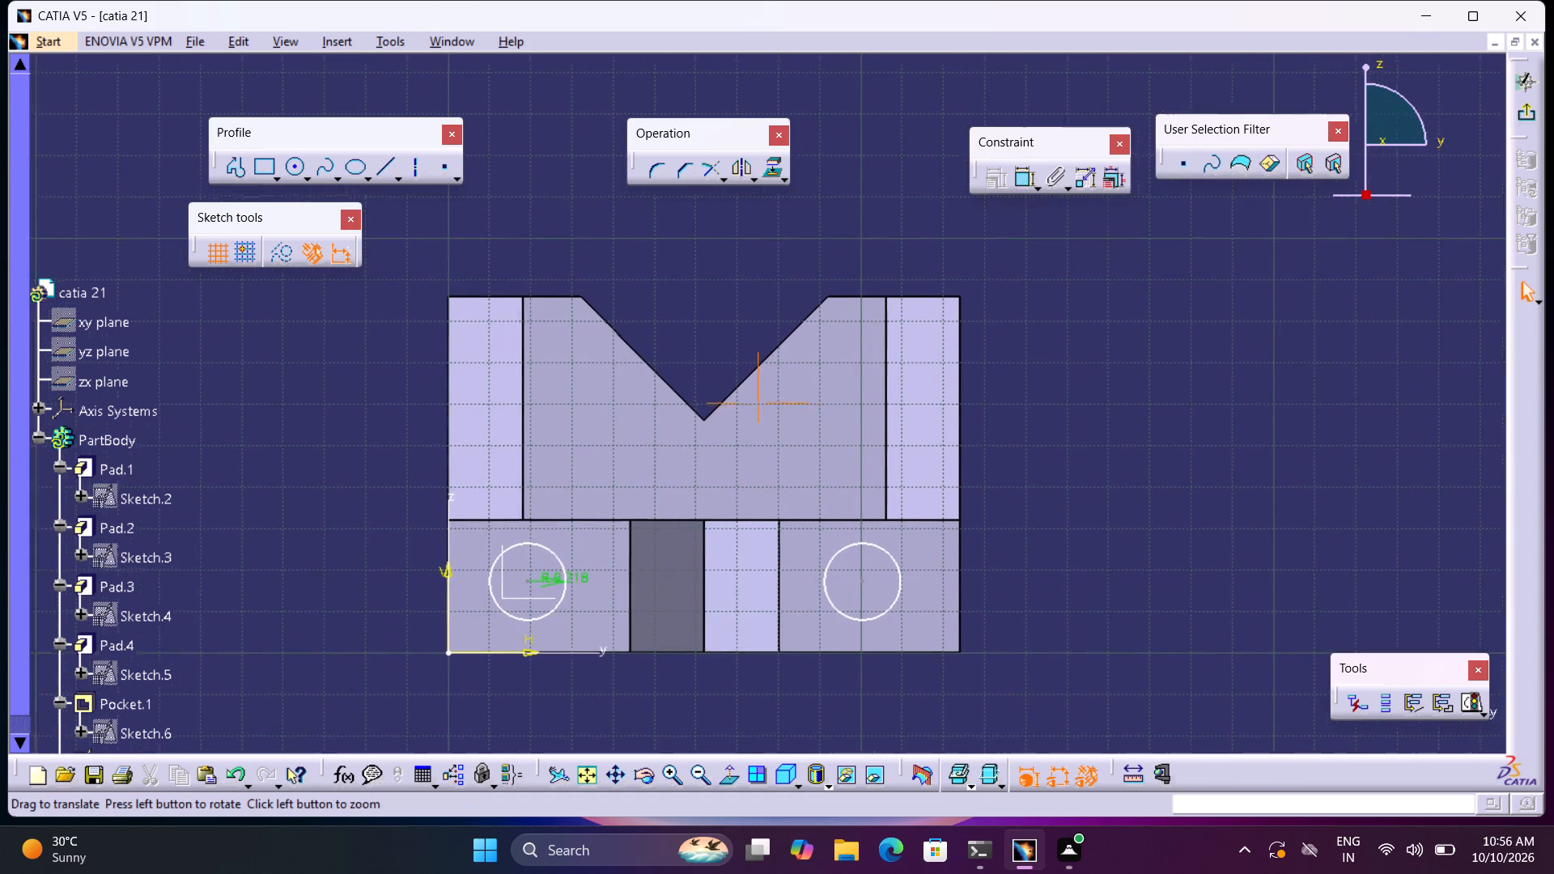
{"action": "middle_click_drag", "start_coordinate": [735, 683], "coordinate": [816, 638]}
{"action": "middle_click", "coordinate": [816, 638]}
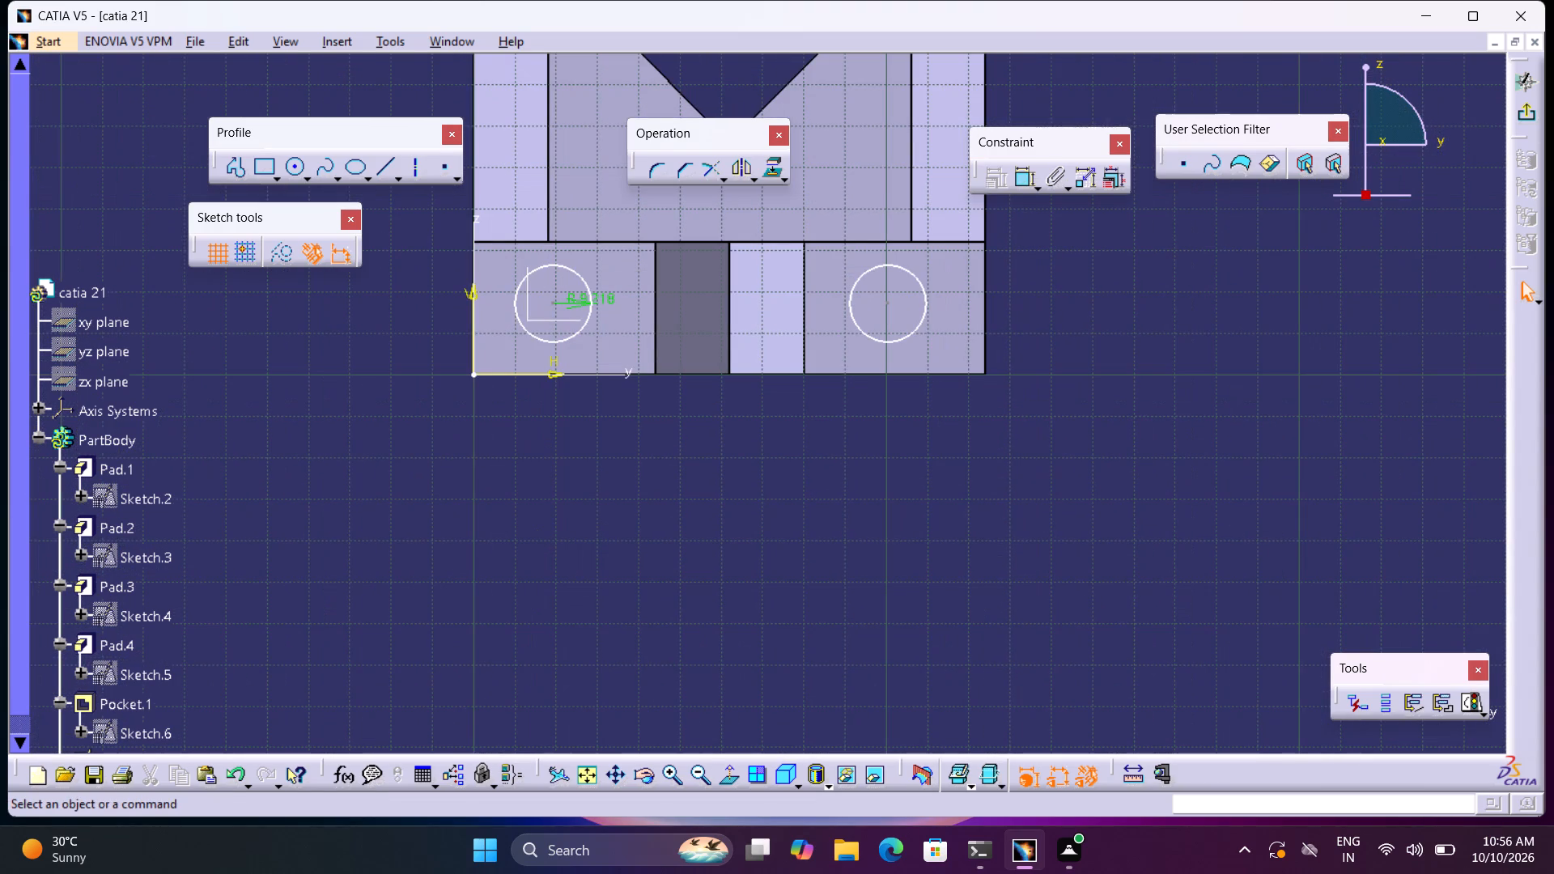
{"action": "middle_click_drag", "start_coordinate": [865, 405], "coordinate": [885, 624]}
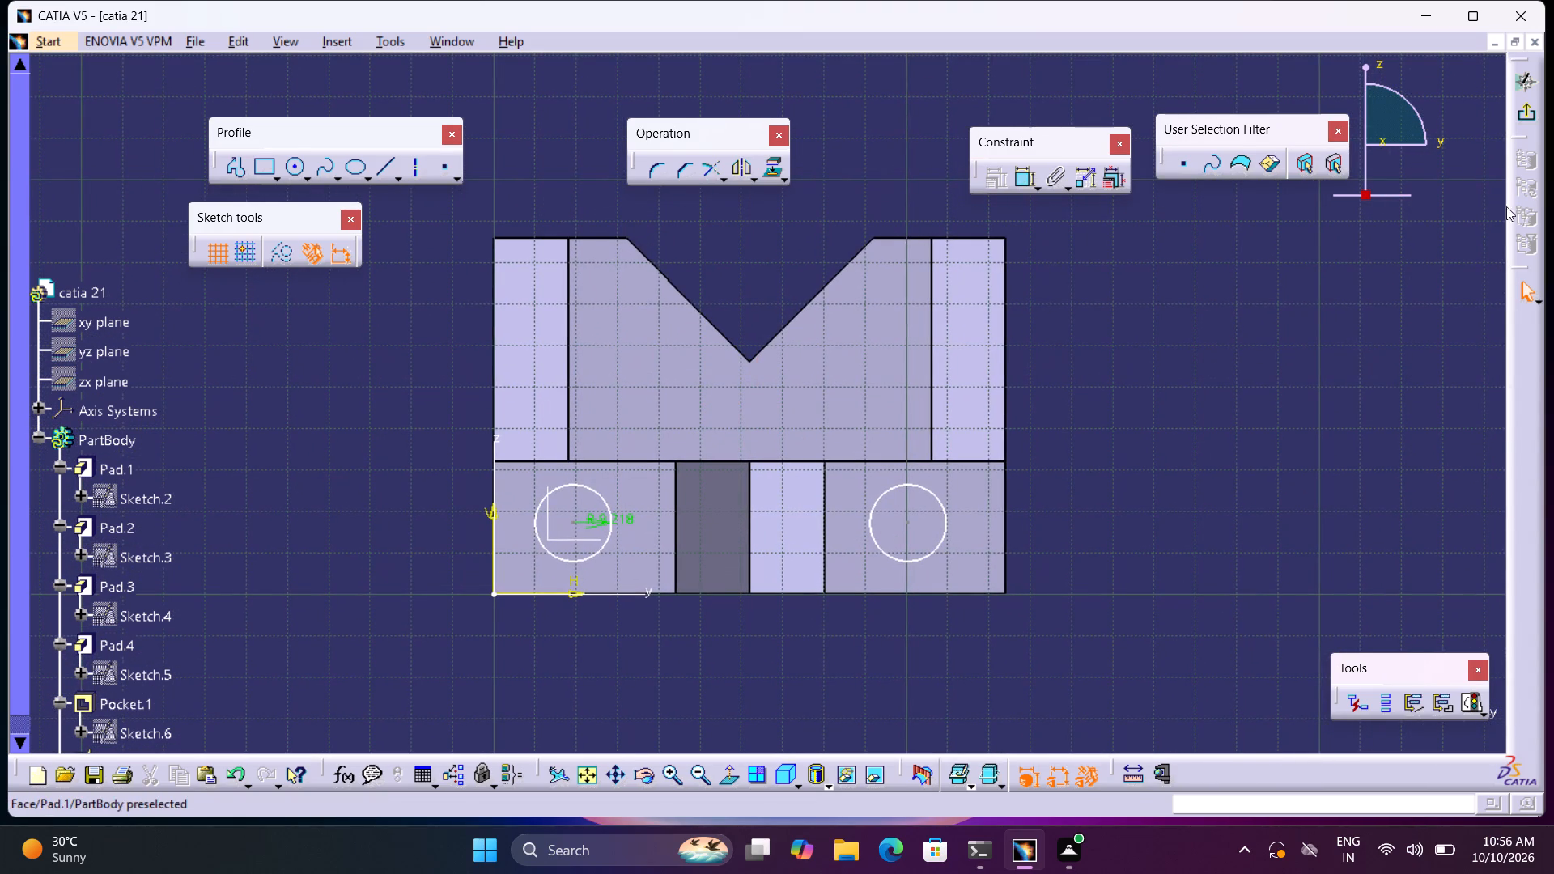
{"action": "left_click", "coordinate": [1524, 118]}
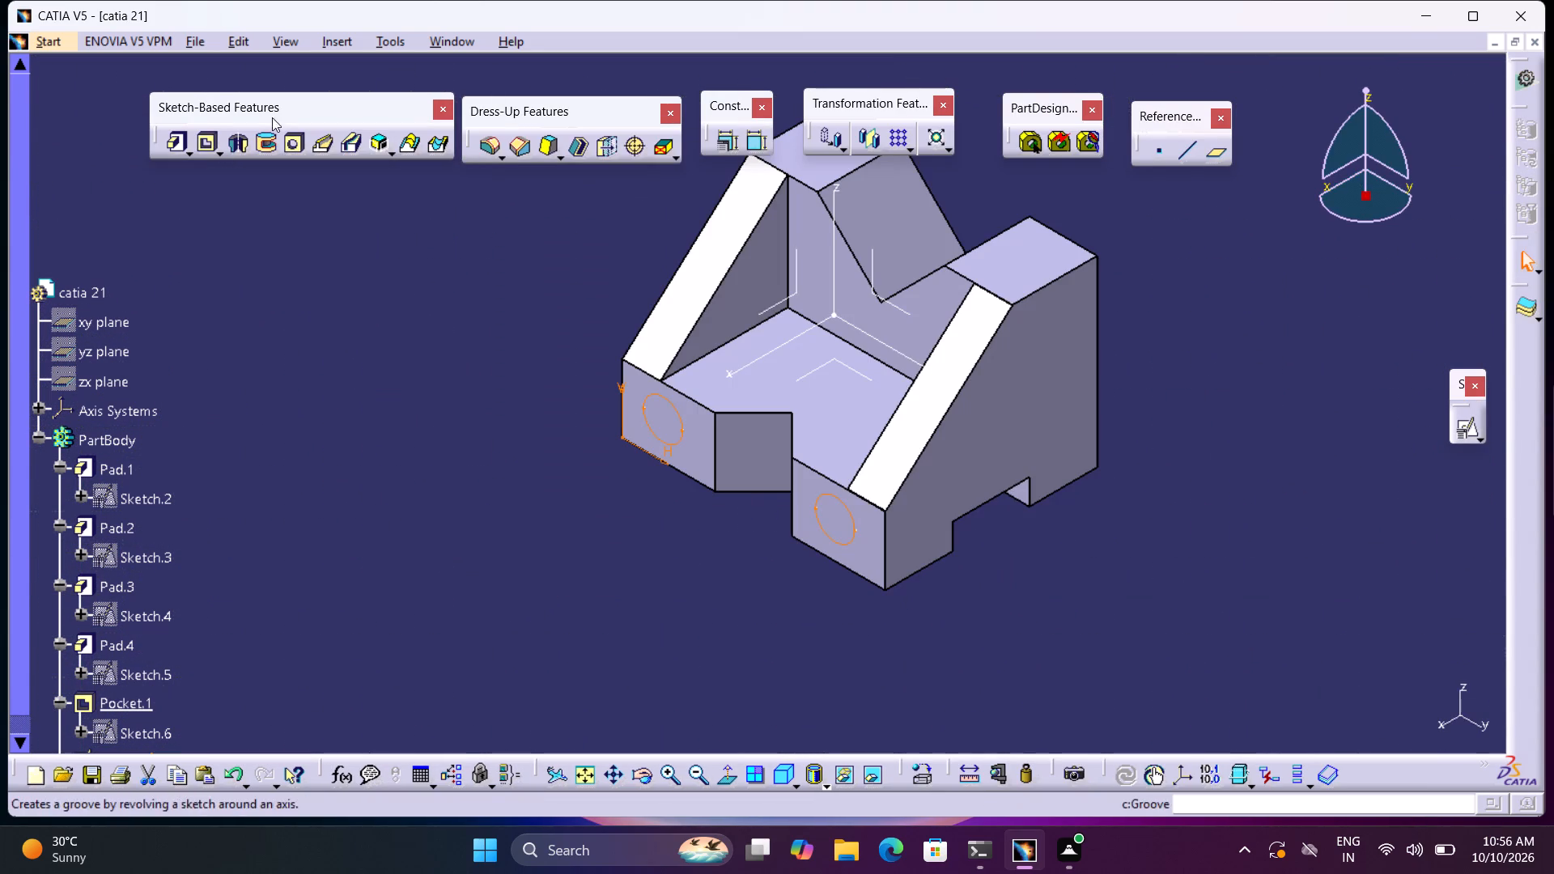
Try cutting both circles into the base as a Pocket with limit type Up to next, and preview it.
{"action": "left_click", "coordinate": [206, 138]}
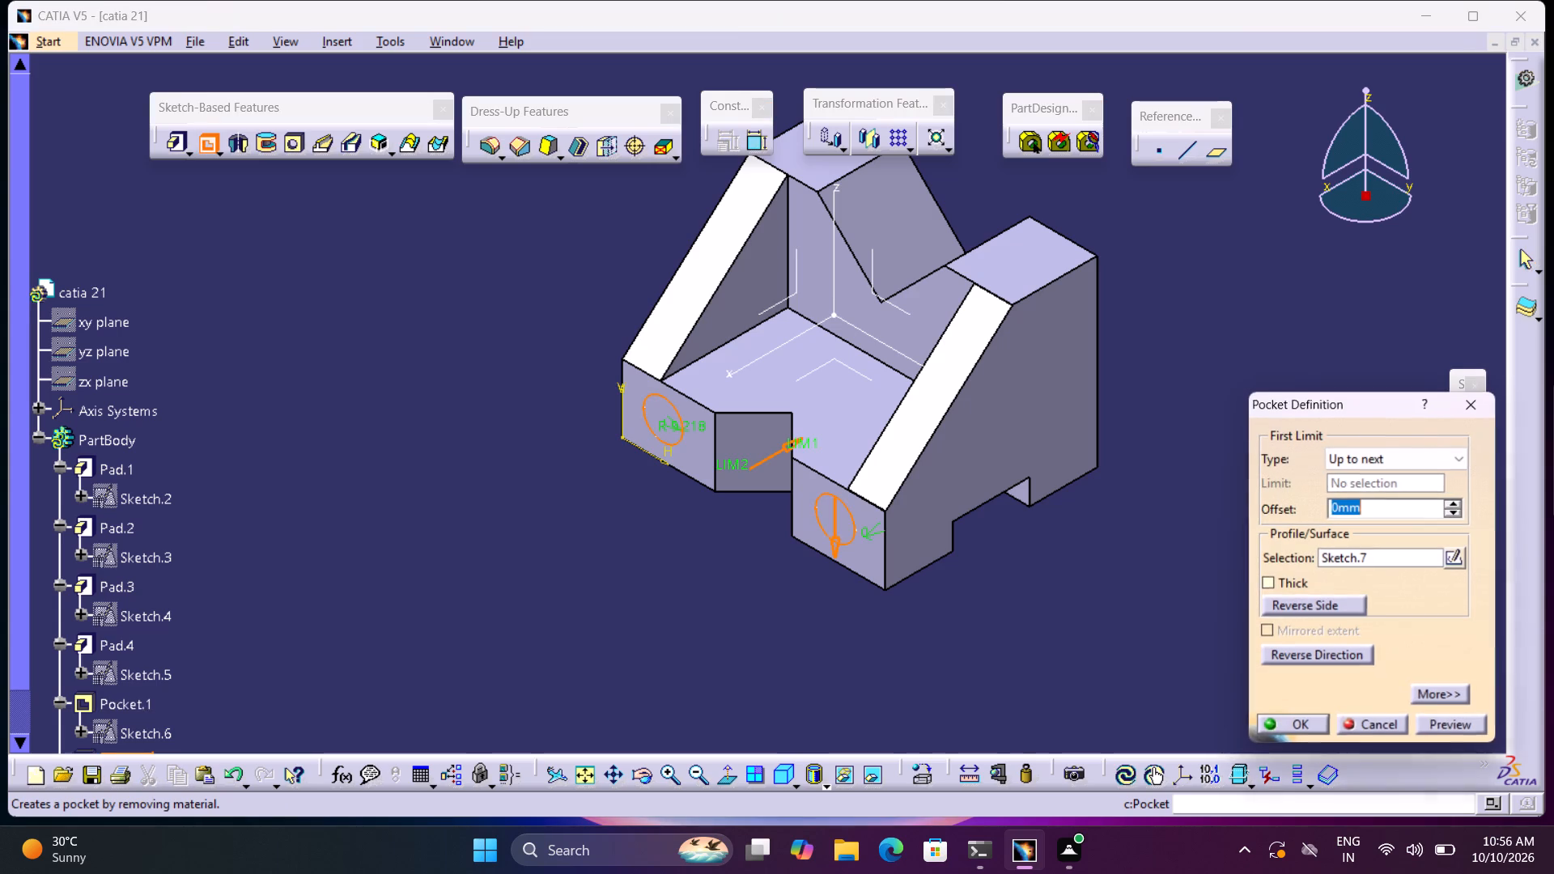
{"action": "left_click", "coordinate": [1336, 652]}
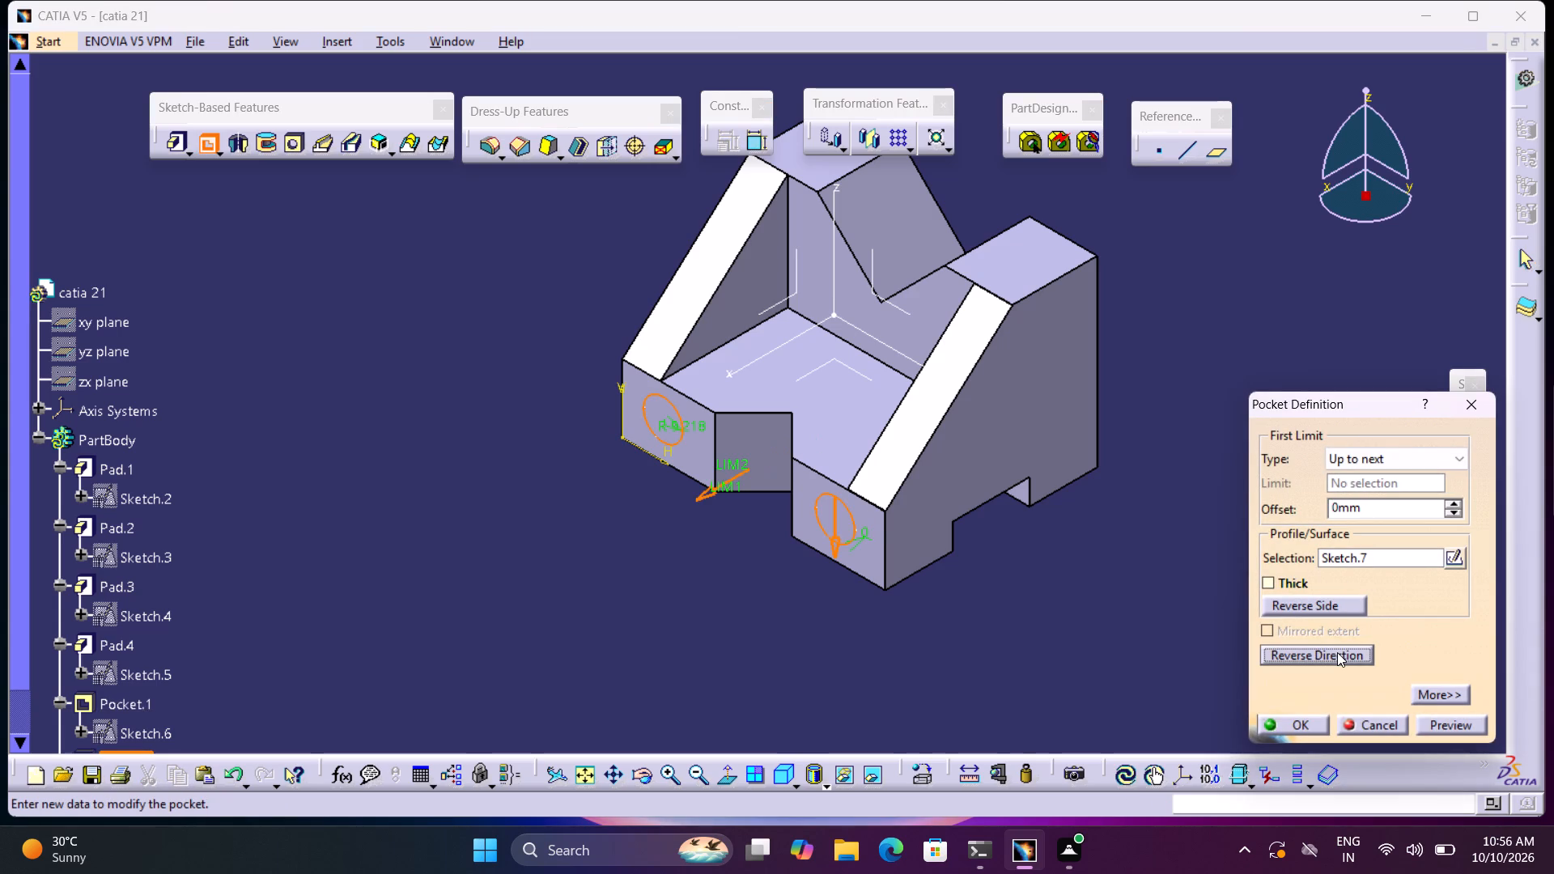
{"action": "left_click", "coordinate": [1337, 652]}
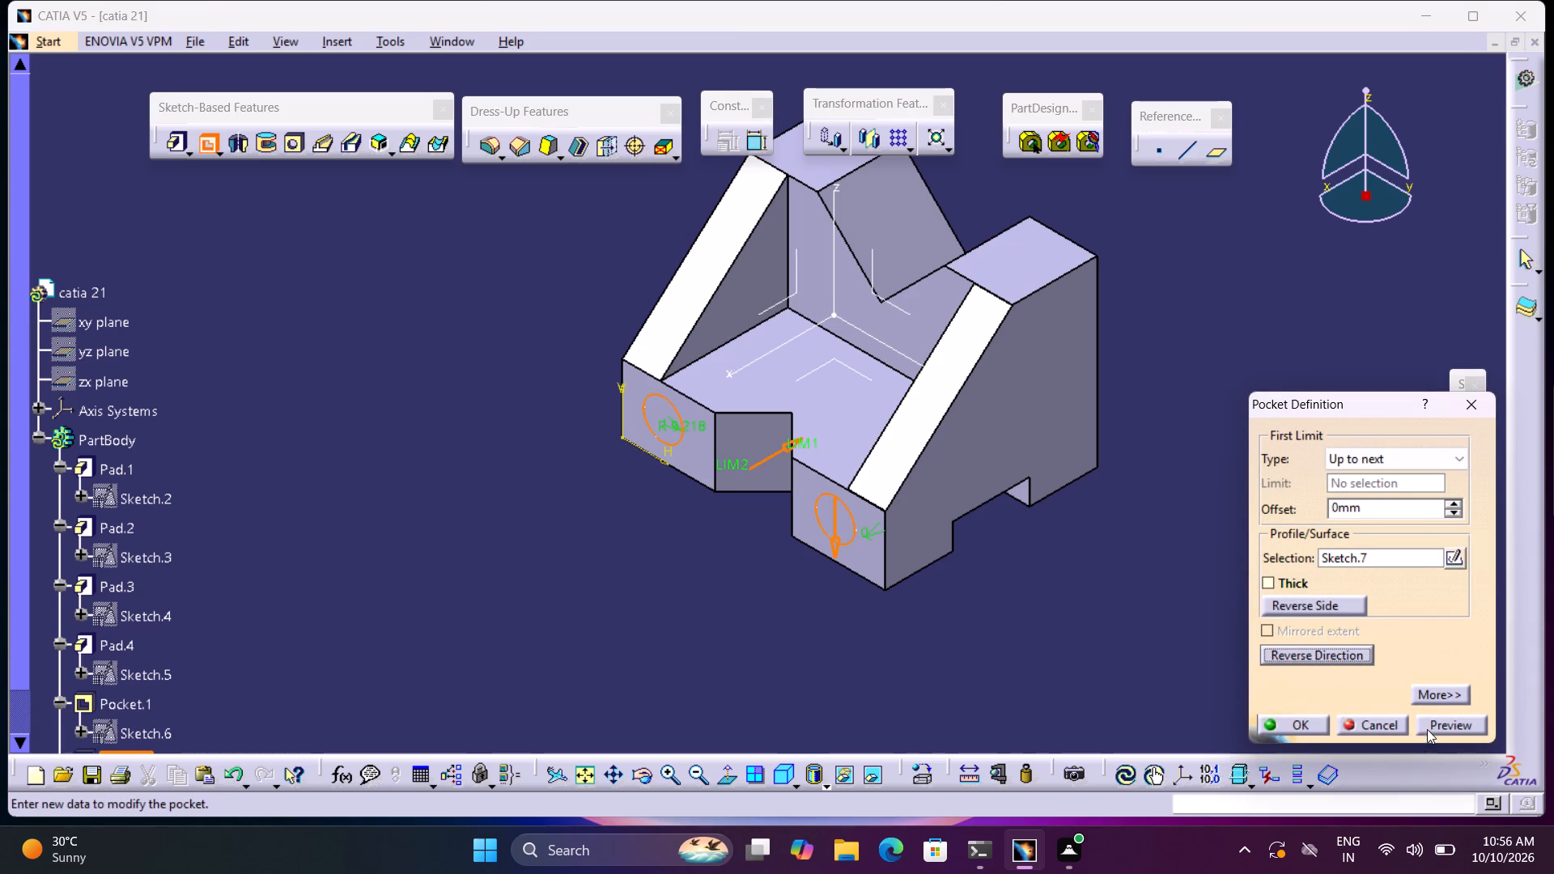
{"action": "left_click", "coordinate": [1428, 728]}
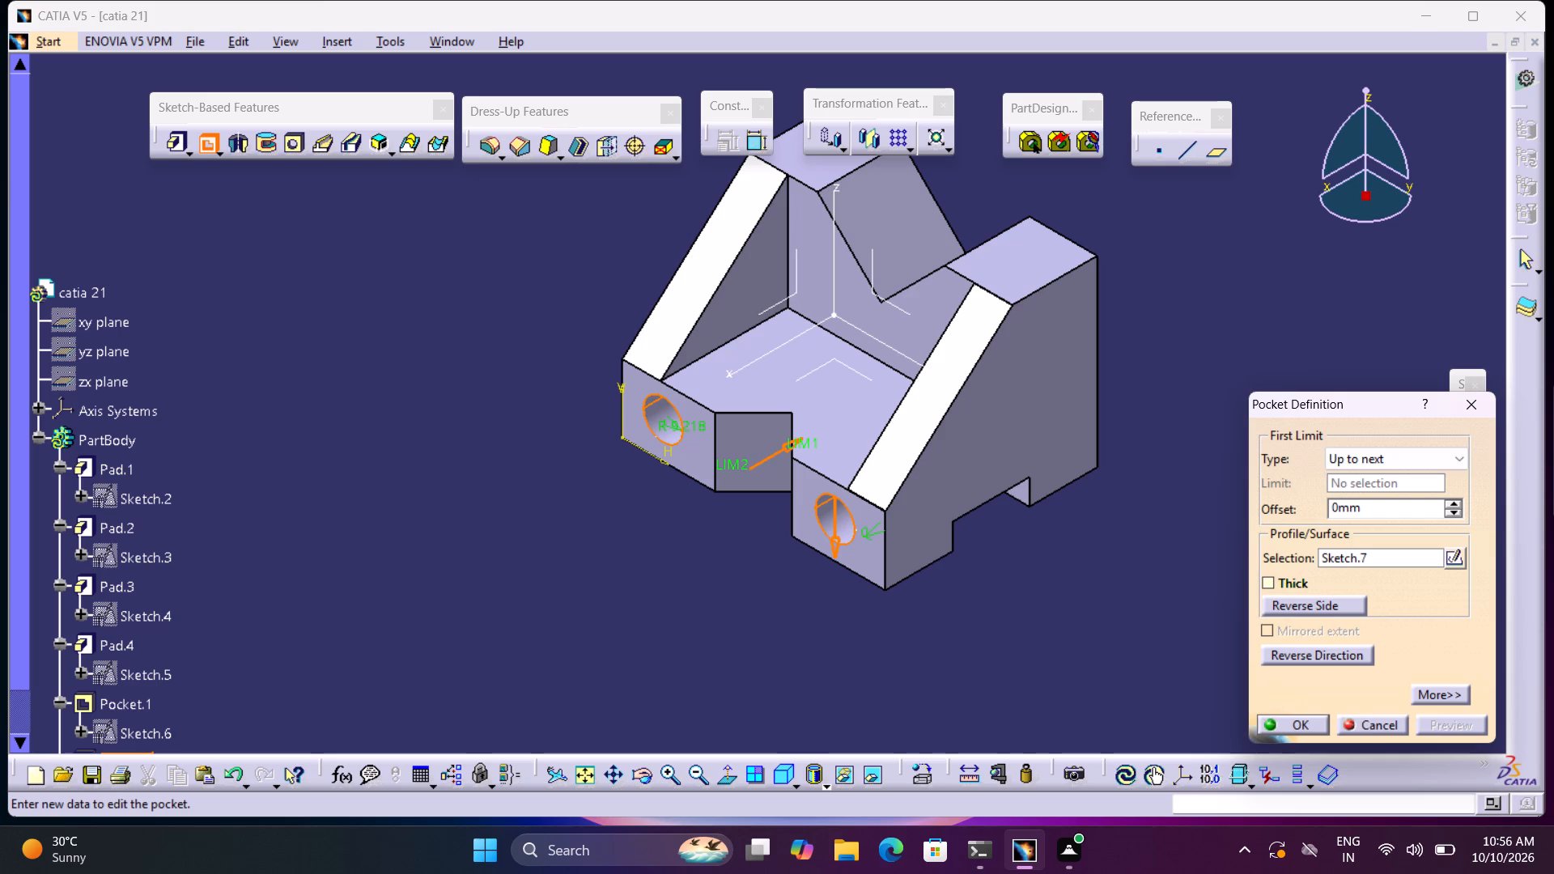
Examine the depth and direction of the two previewed holes from several angles.
{"action": "middle_click_drag", "start_coordinate": [1030, 637], "coordinate": [1051, 612]}
{"action": "right_click_drag", "start_coordinate": [1033, 635], "coordinate": [1051, 612]}
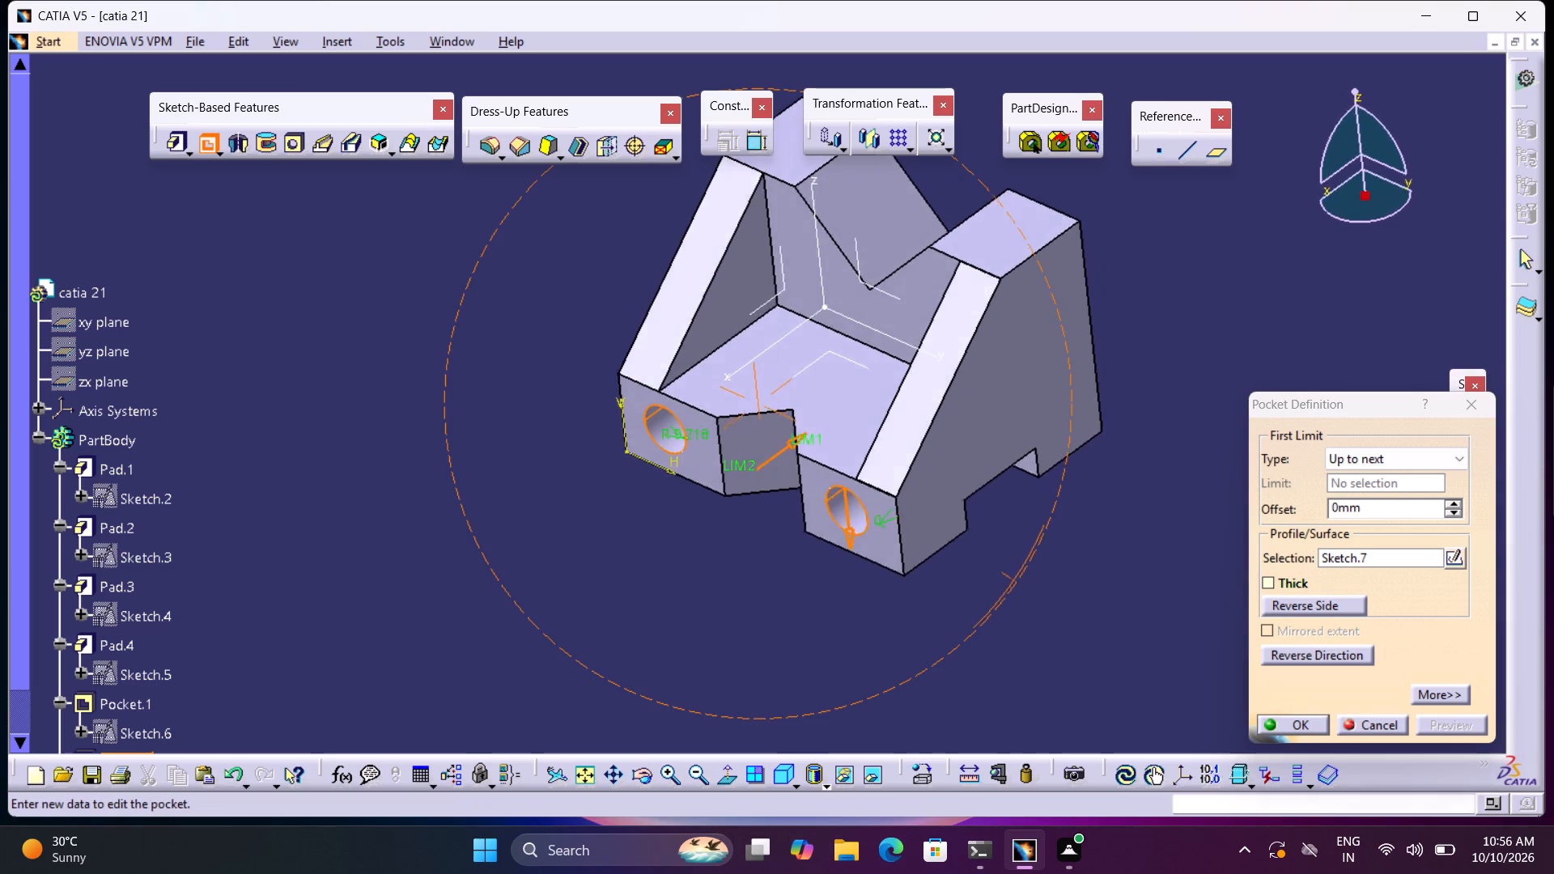
{"action": "right_click_drag", "start_coordinate": [1051, 612], "coordinate": [1005, 641]}
{"action": "middle_click_drag", "start_coordinate": [1051, 612], "coordinate": [1003, 640]}
{"action": "middle_click_drag", "start_coordinate": [917, 532], "coordinate": [990, 462]}
{"action": "right_click_drag", "start_coordinate": [917, 525], "coordinate": [990, 462]}
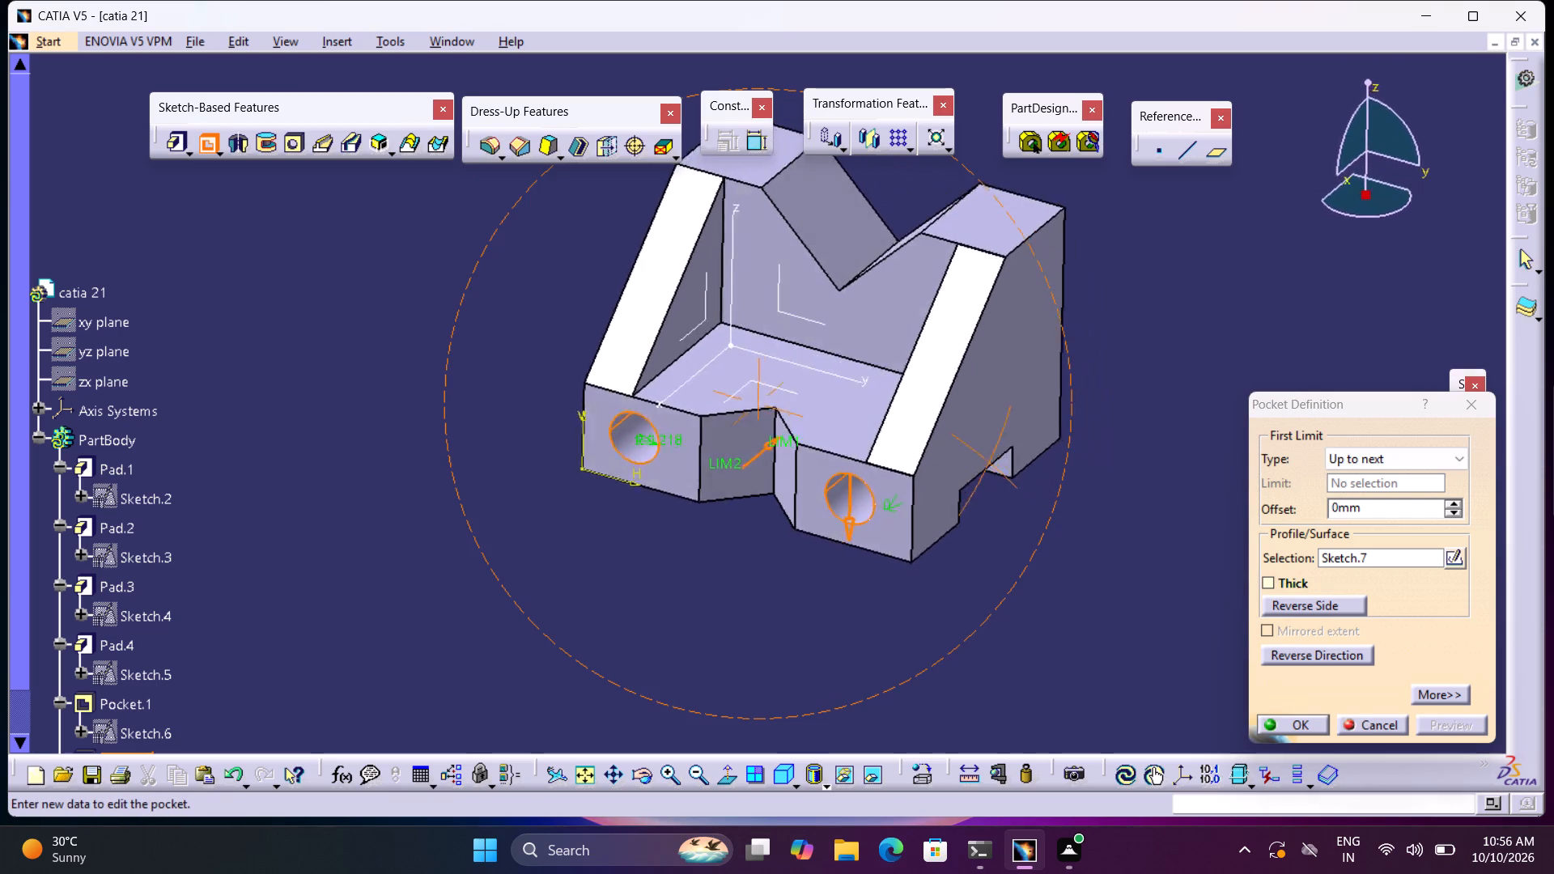
{"action": "middle_click_drag", "start_coordinate": [990, 462], "coordinate": [1008, 329]}
{"action": "right_click_drag", "start_coordinate": [990, 462], "coordinate": [1008, 329]}
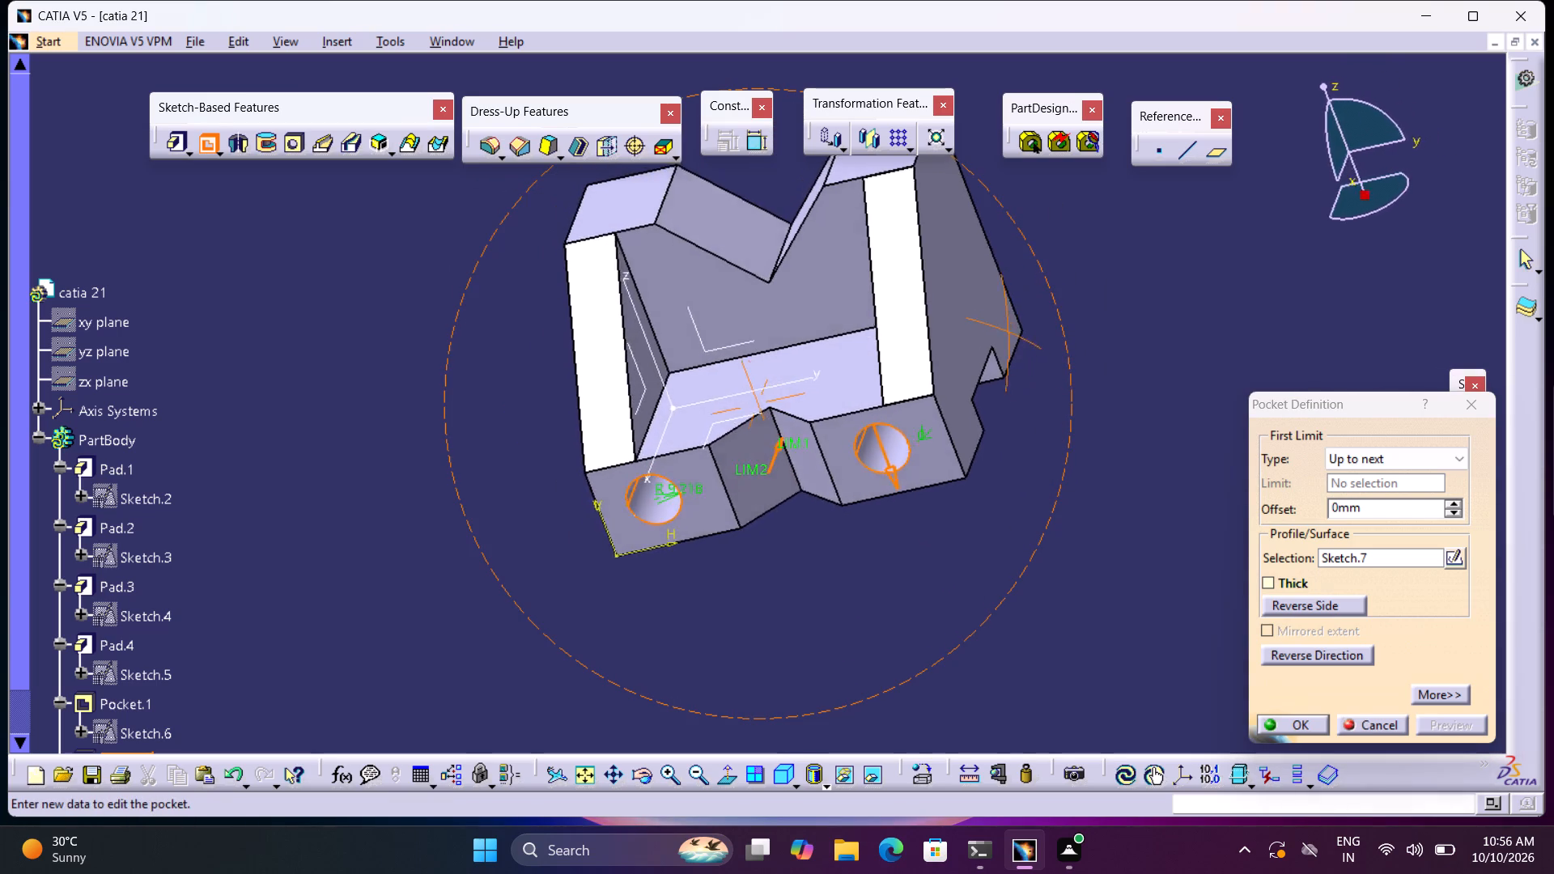
{"action": "middle_click_drag", "start_coordinate": [1008, 329], "coordinate": [993, 211]}
{"action": "right_click_drag", "start_coordinate": [1008, 329], "coordinate": [993, 211]}
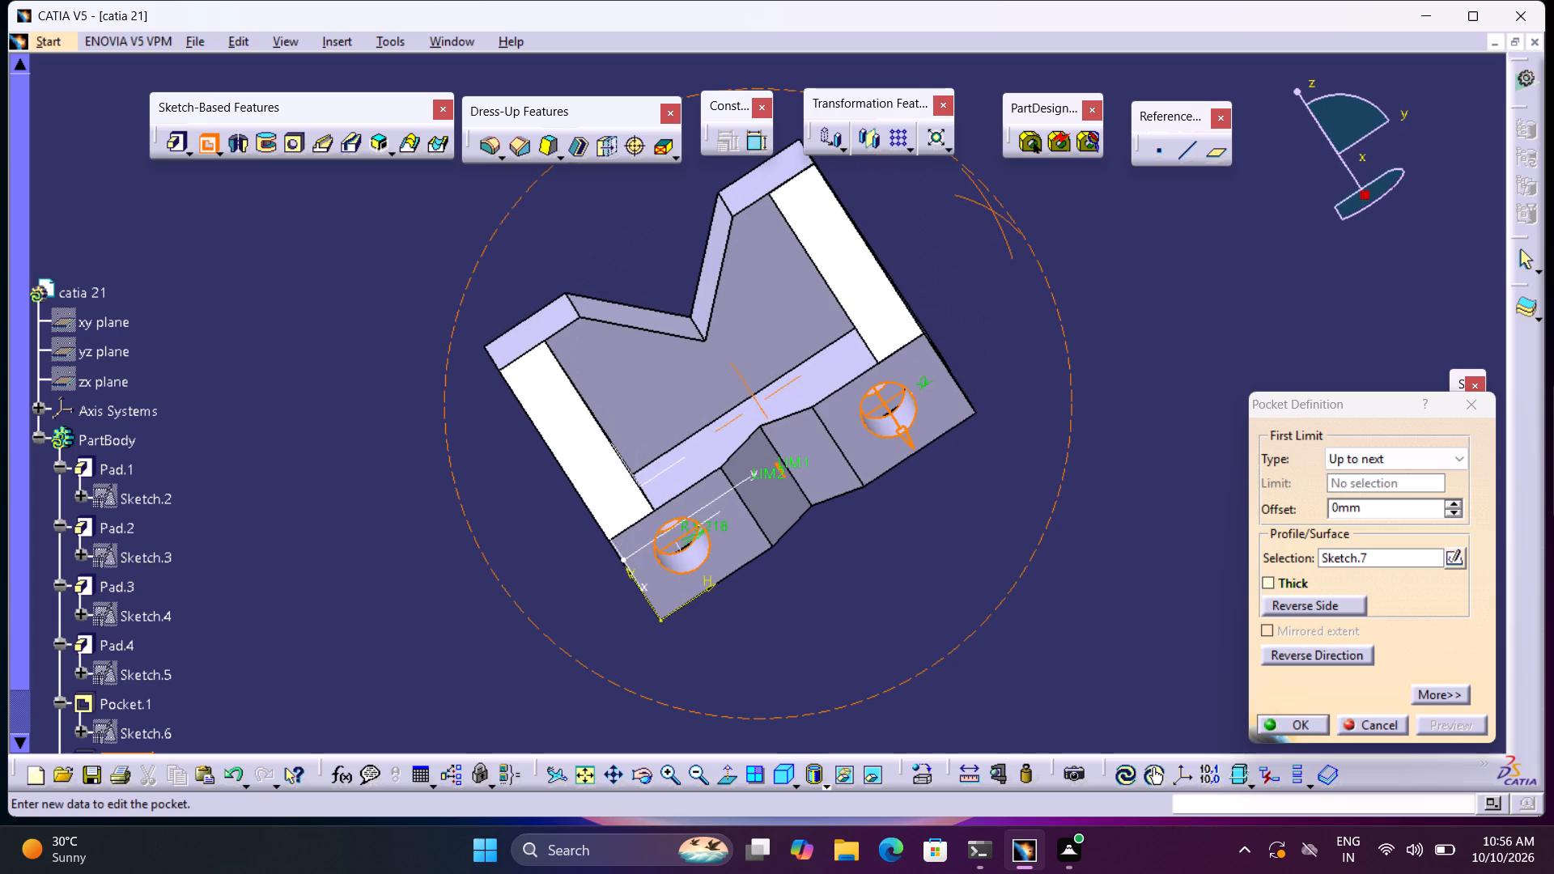
{"action": "right_click_drag", "start_coordinate": [993, 211], "coordinate": [1012, 267]}
{"action": "middle_click_drag", "start_coordinate": [993, 211], "coordinate": [1012, 267]}
{"action": "middle_click", "coordinate": [1012, 267]}
{"action": "middle_click_drag", "start_coordinate": [660, 612], "coordinate": [896, 490]}
{"action": "middle_click", "coordinate": [896, 490]}
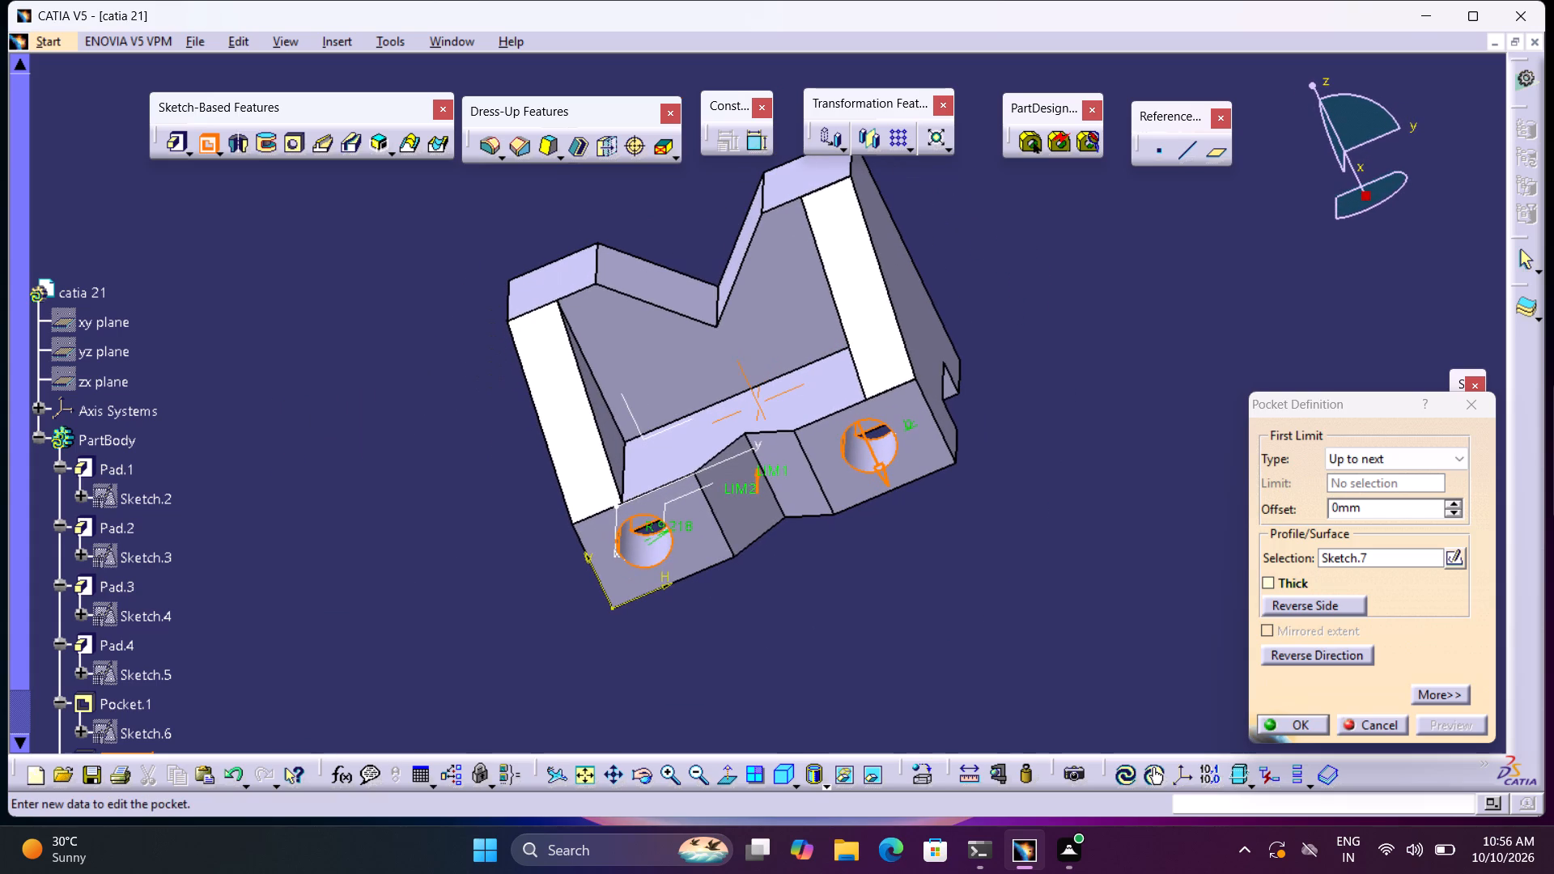
{"action": "scroll", "coordinate": [612, 480], "scroll_direction": "down", "scroll_amount": 1}
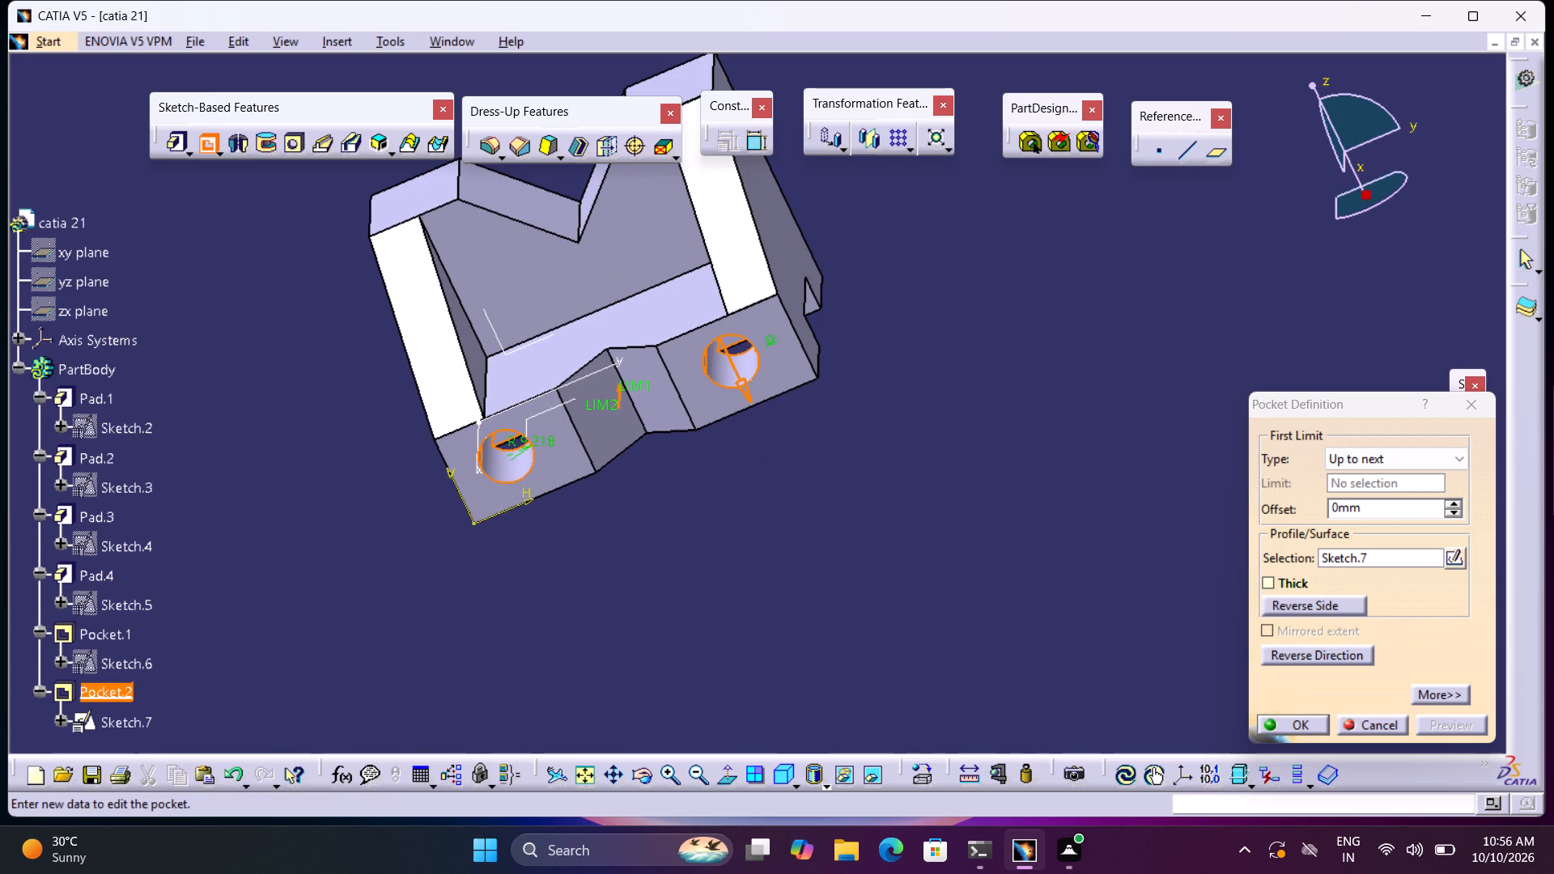
{"action": "scroll", "coordinate": [612, 480], "scroll_direction": "down", "scroll_amount": 2}
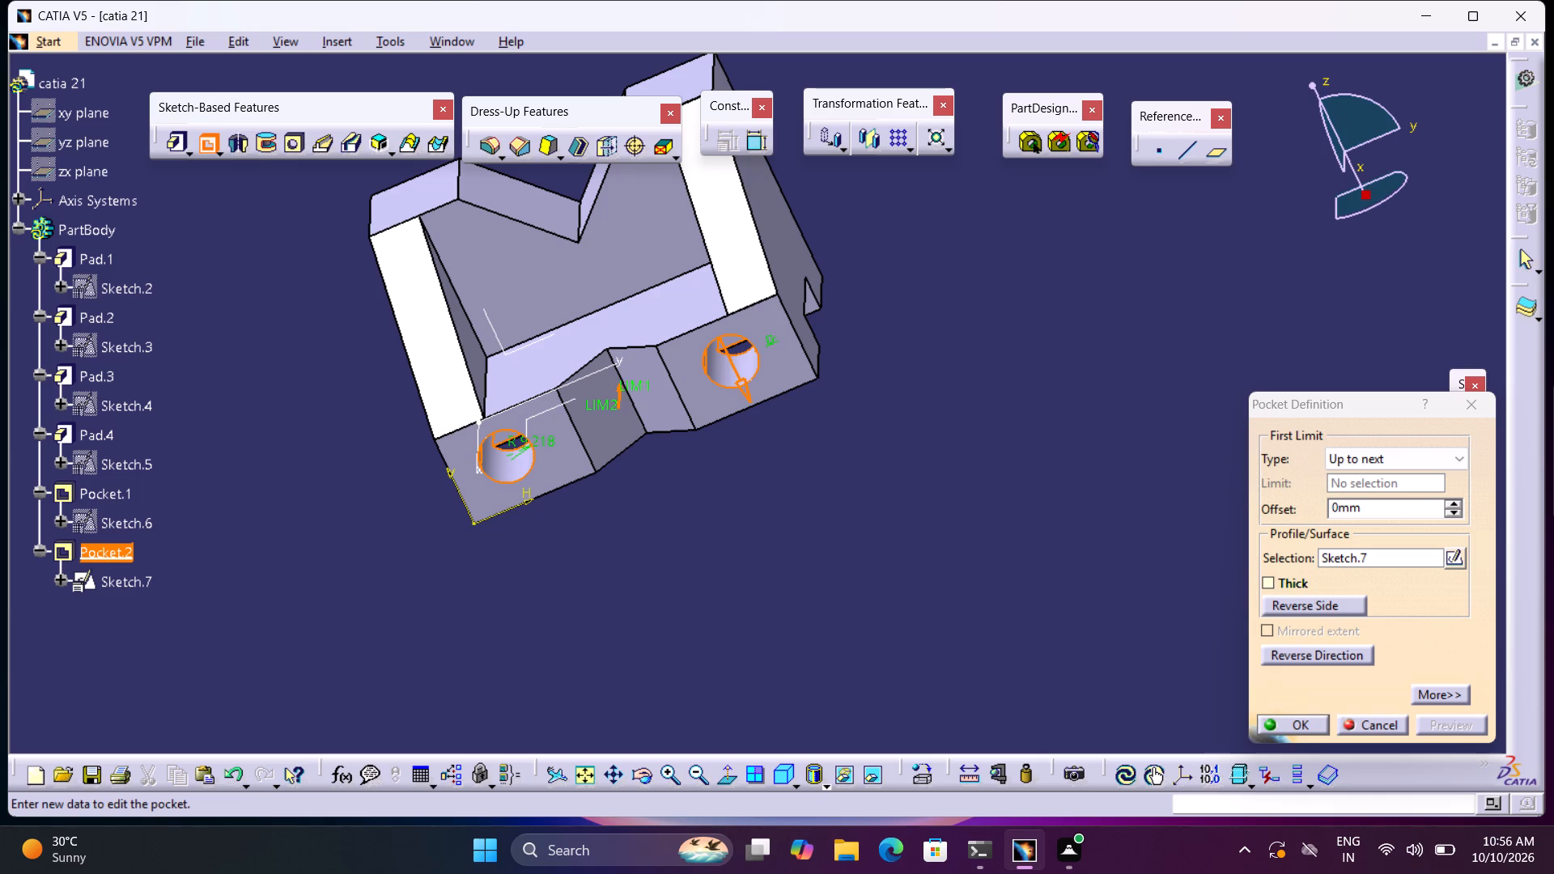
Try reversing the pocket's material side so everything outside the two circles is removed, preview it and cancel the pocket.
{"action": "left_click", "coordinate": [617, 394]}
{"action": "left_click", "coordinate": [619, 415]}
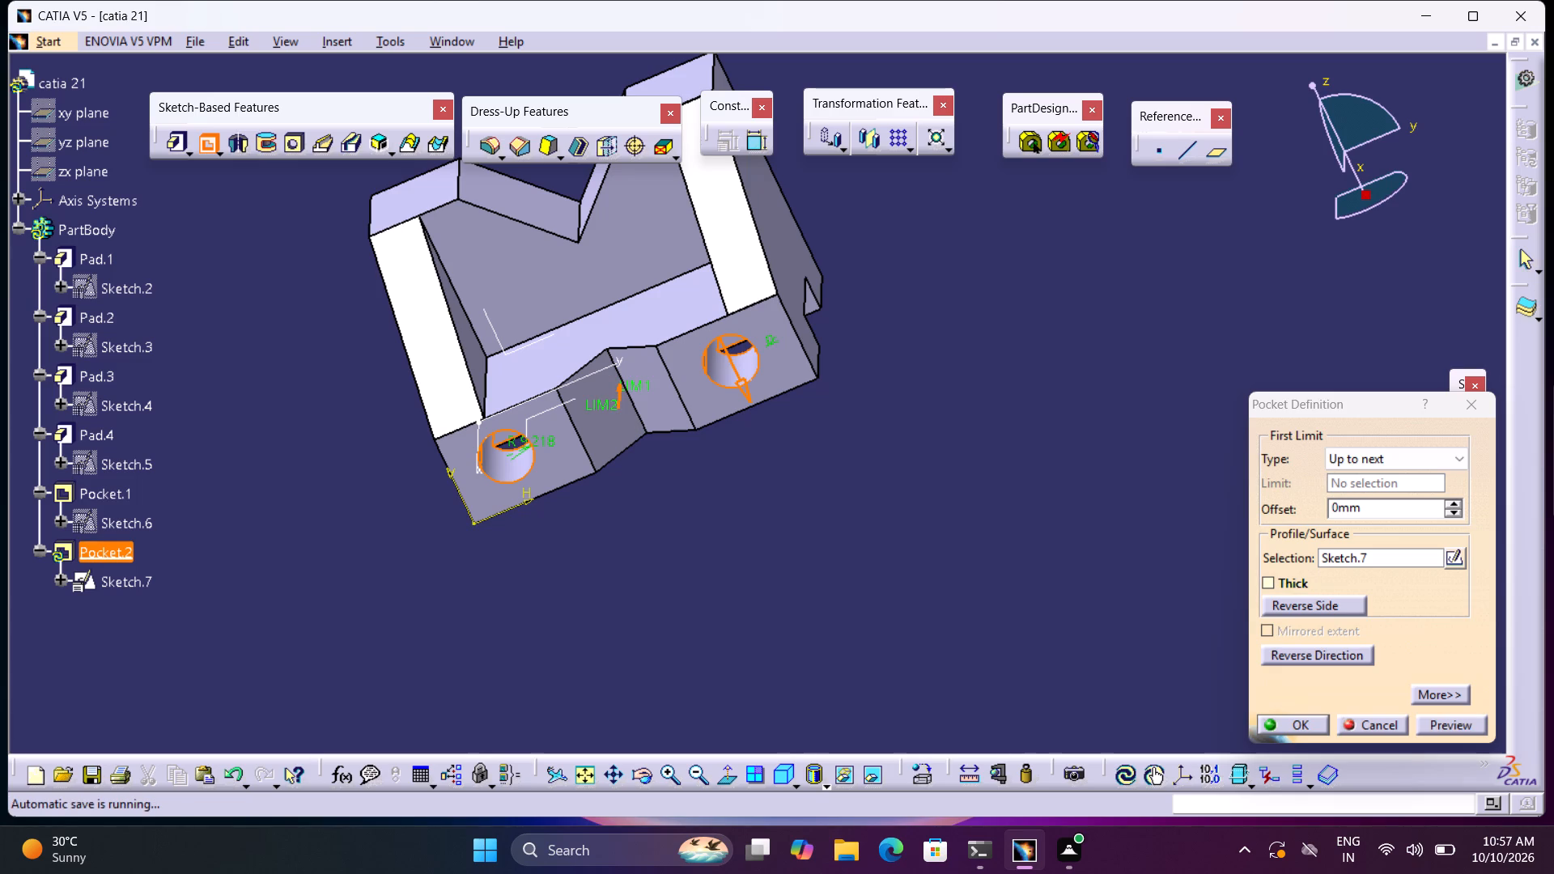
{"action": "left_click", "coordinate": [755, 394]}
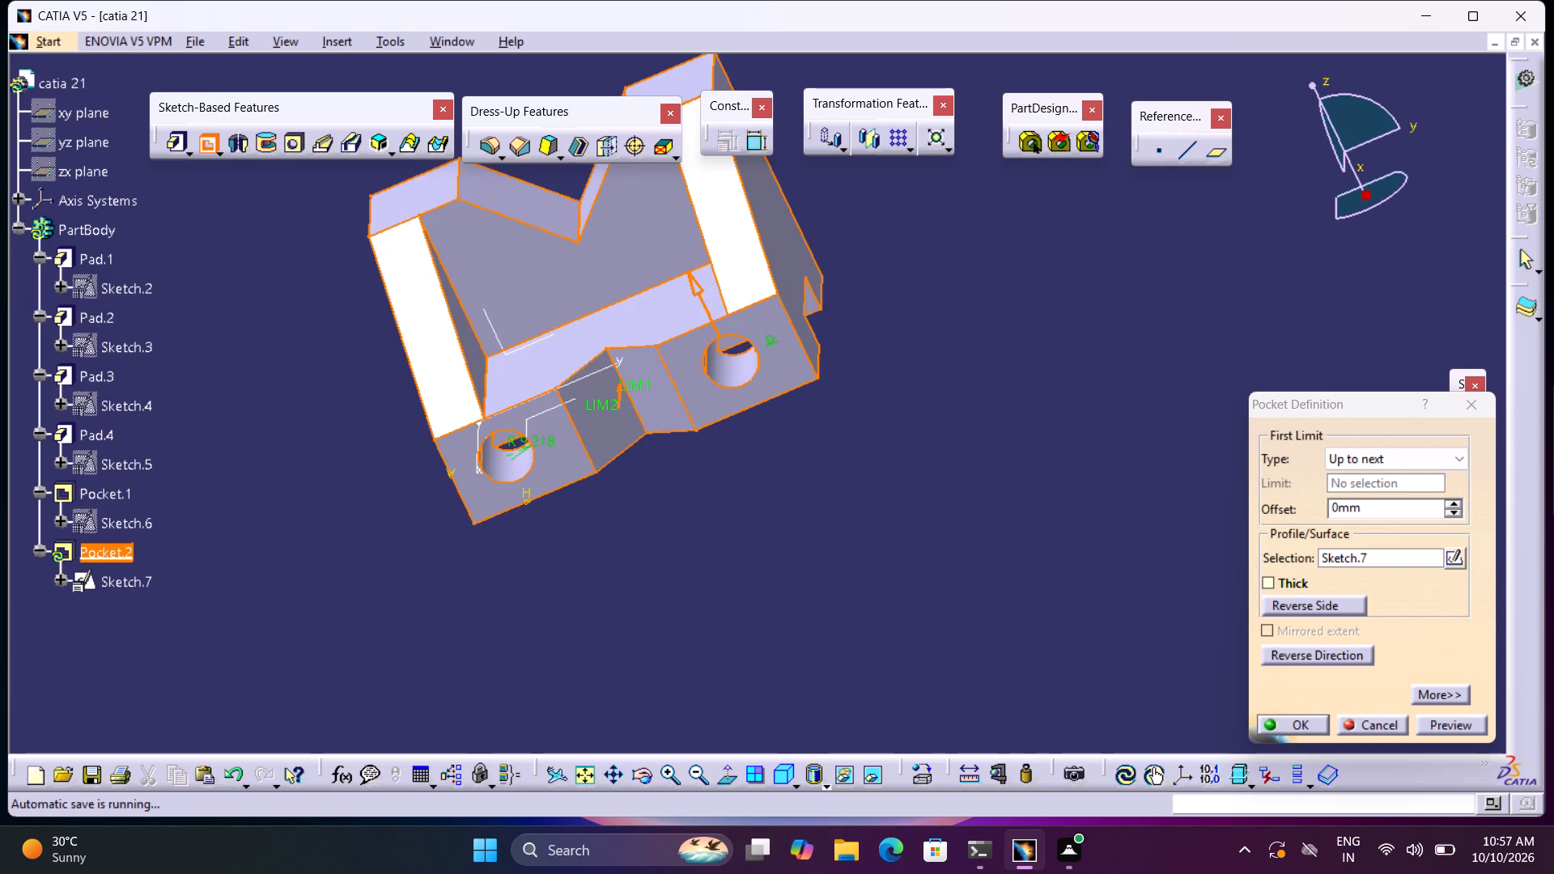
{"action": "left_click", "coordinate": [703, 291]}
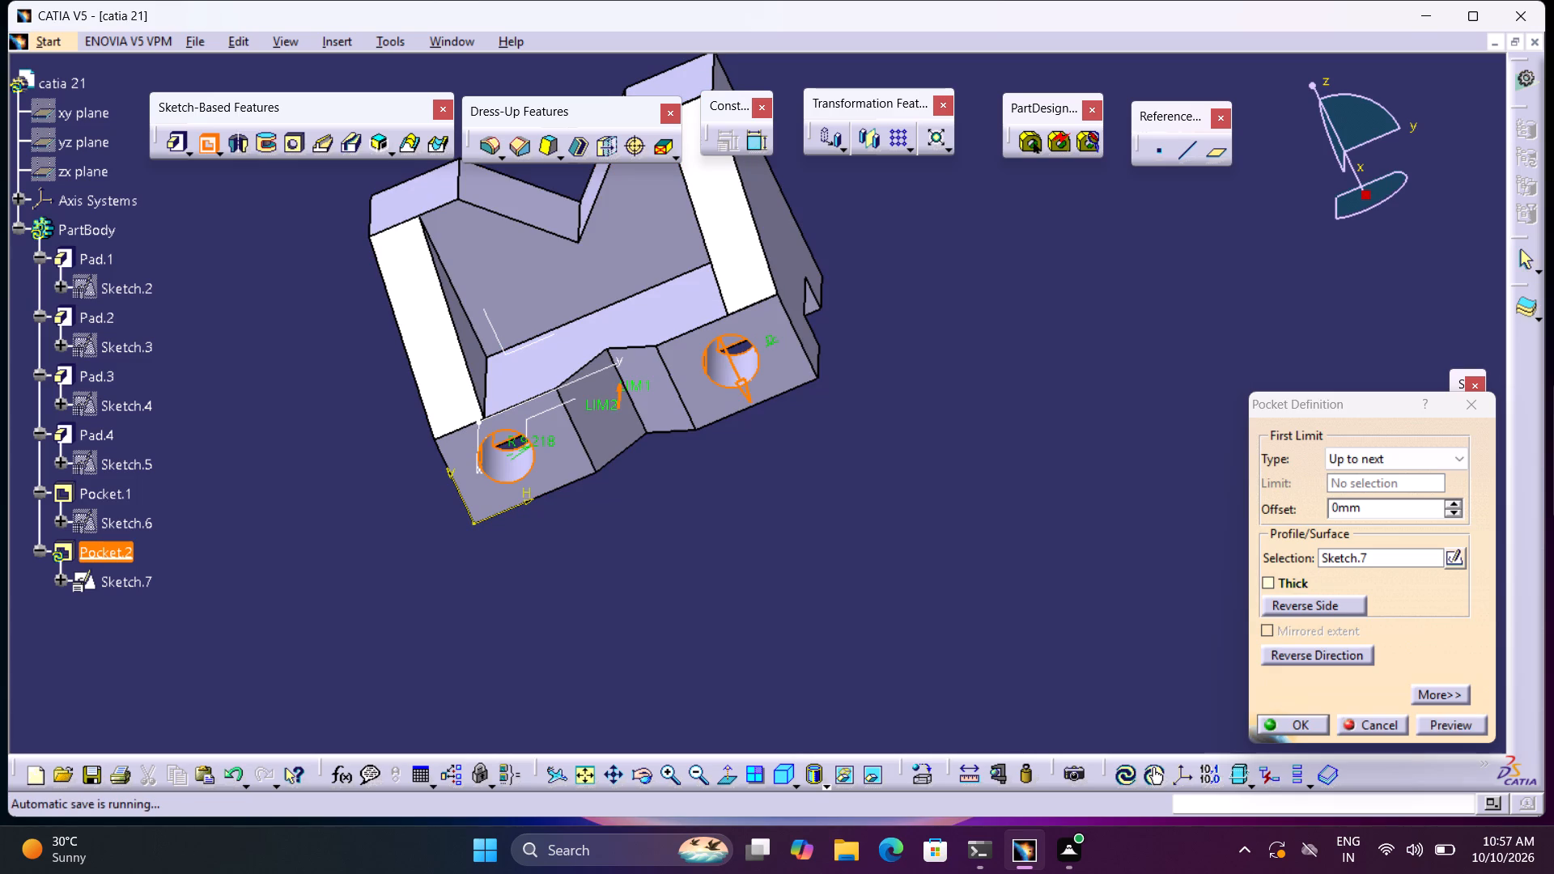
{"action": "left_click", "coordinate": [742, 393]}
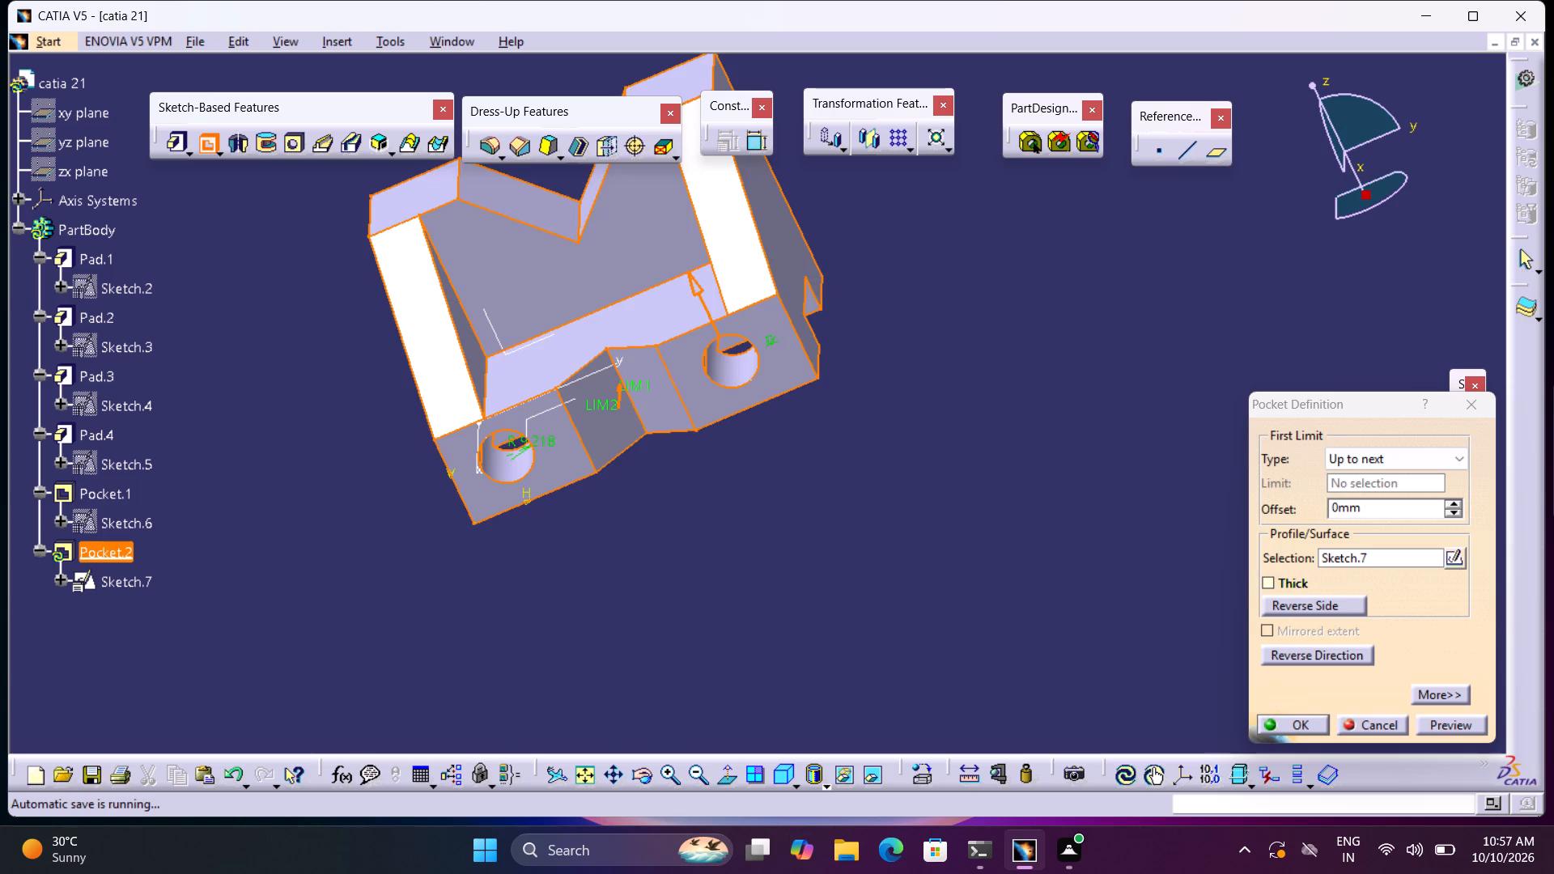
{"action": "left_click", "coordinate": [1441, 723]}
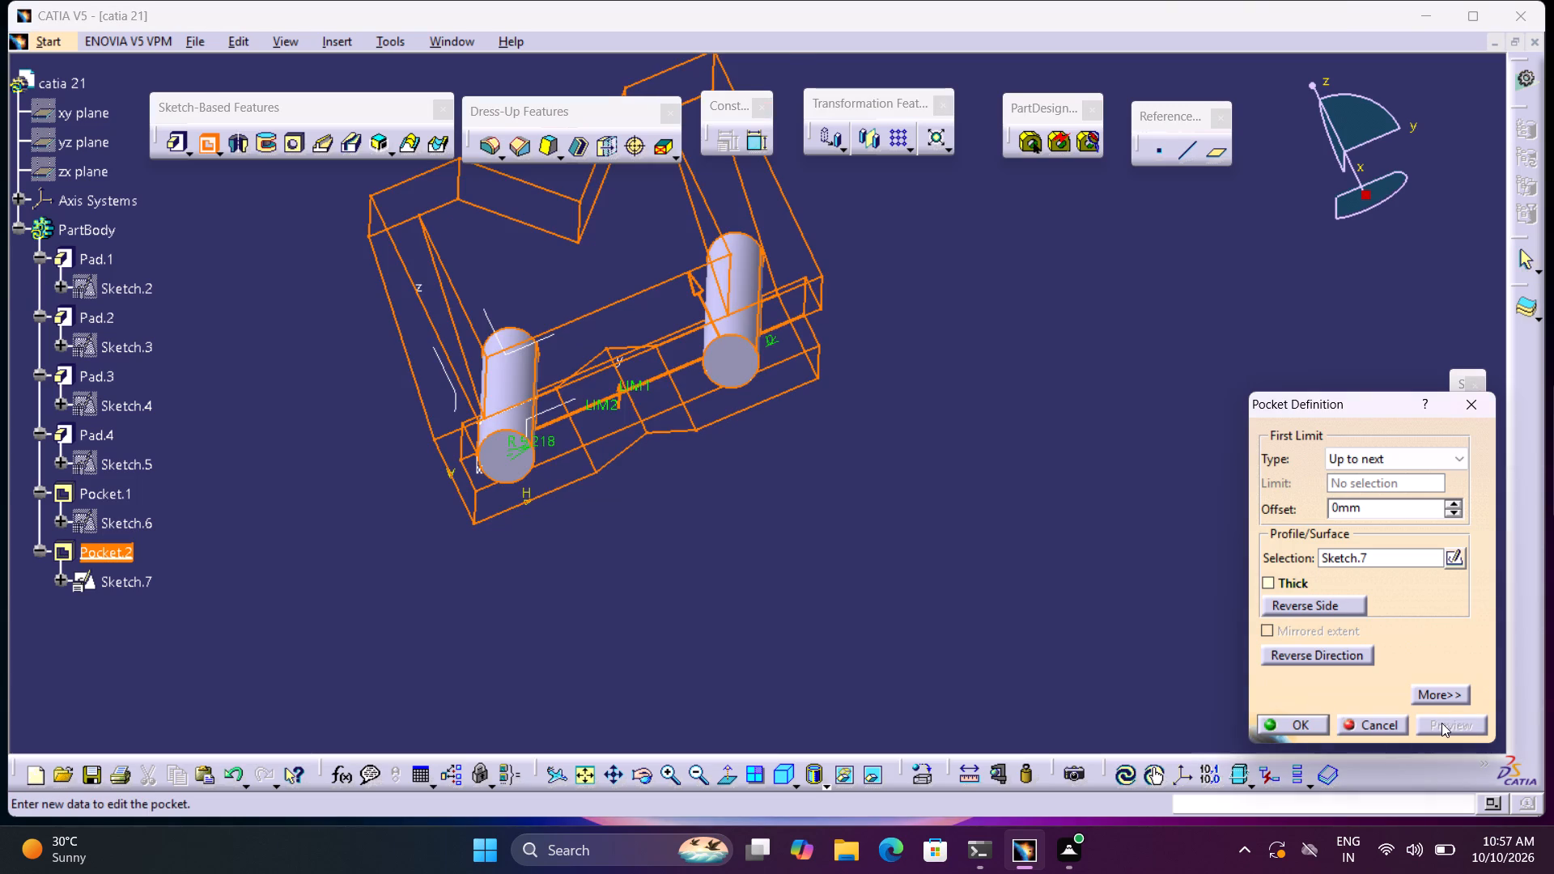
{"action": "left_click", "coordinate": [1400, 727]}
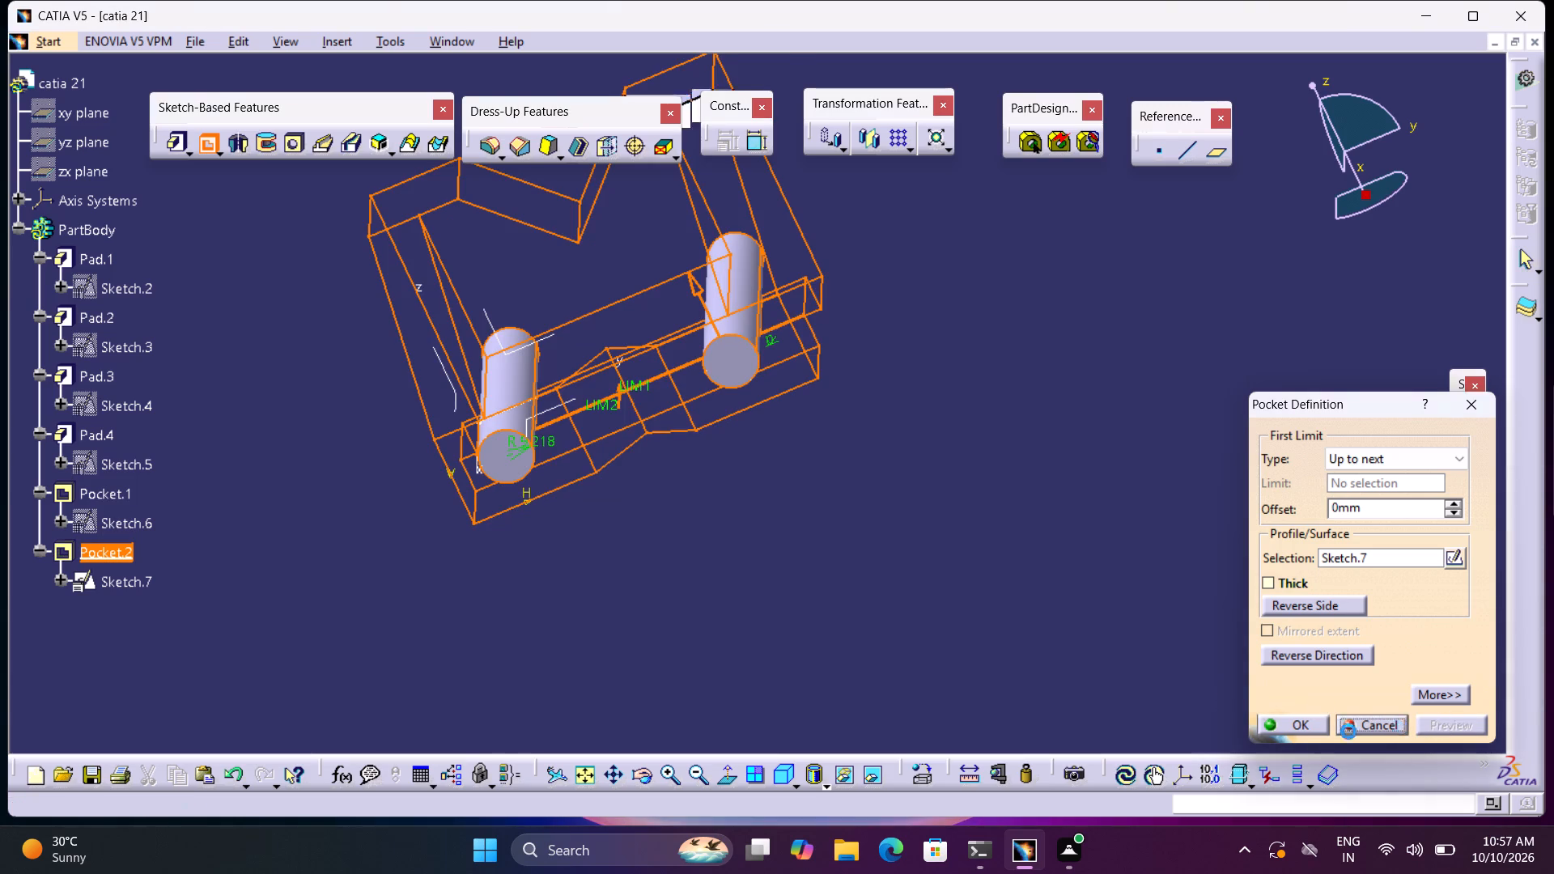
Reopen the two-circle sketch and draw a horizontal rectangle about 72 by 7 mm bridging the two circles.
{"action": "left_click", "coordinate": [993, 603]}
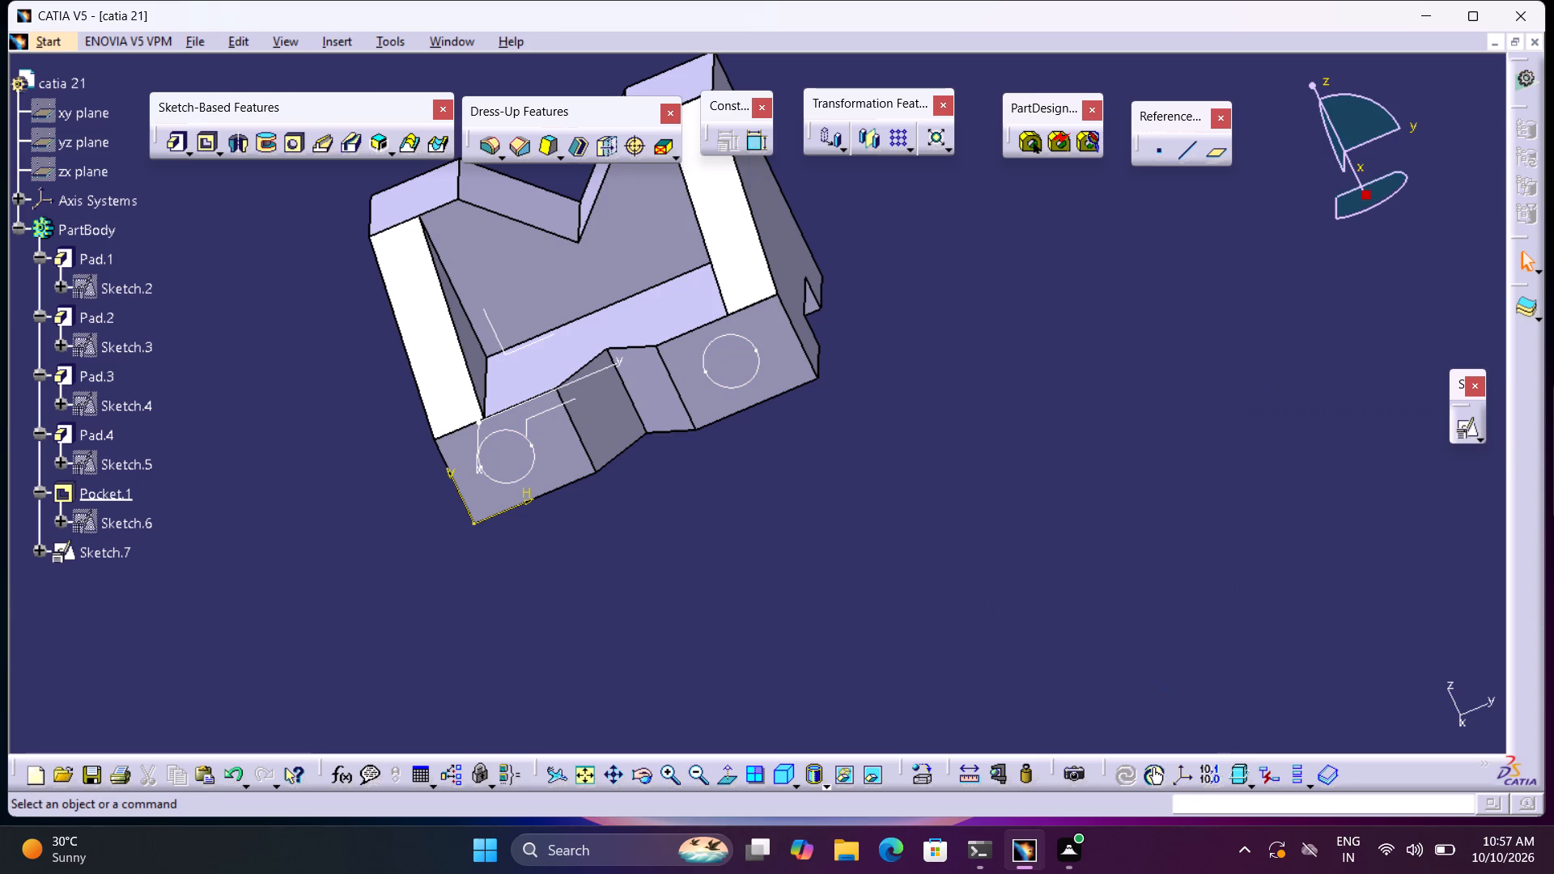
{"action": "middle_click_drag", "start_coordinate": [919, 344], "coordinate": [919, 465]}
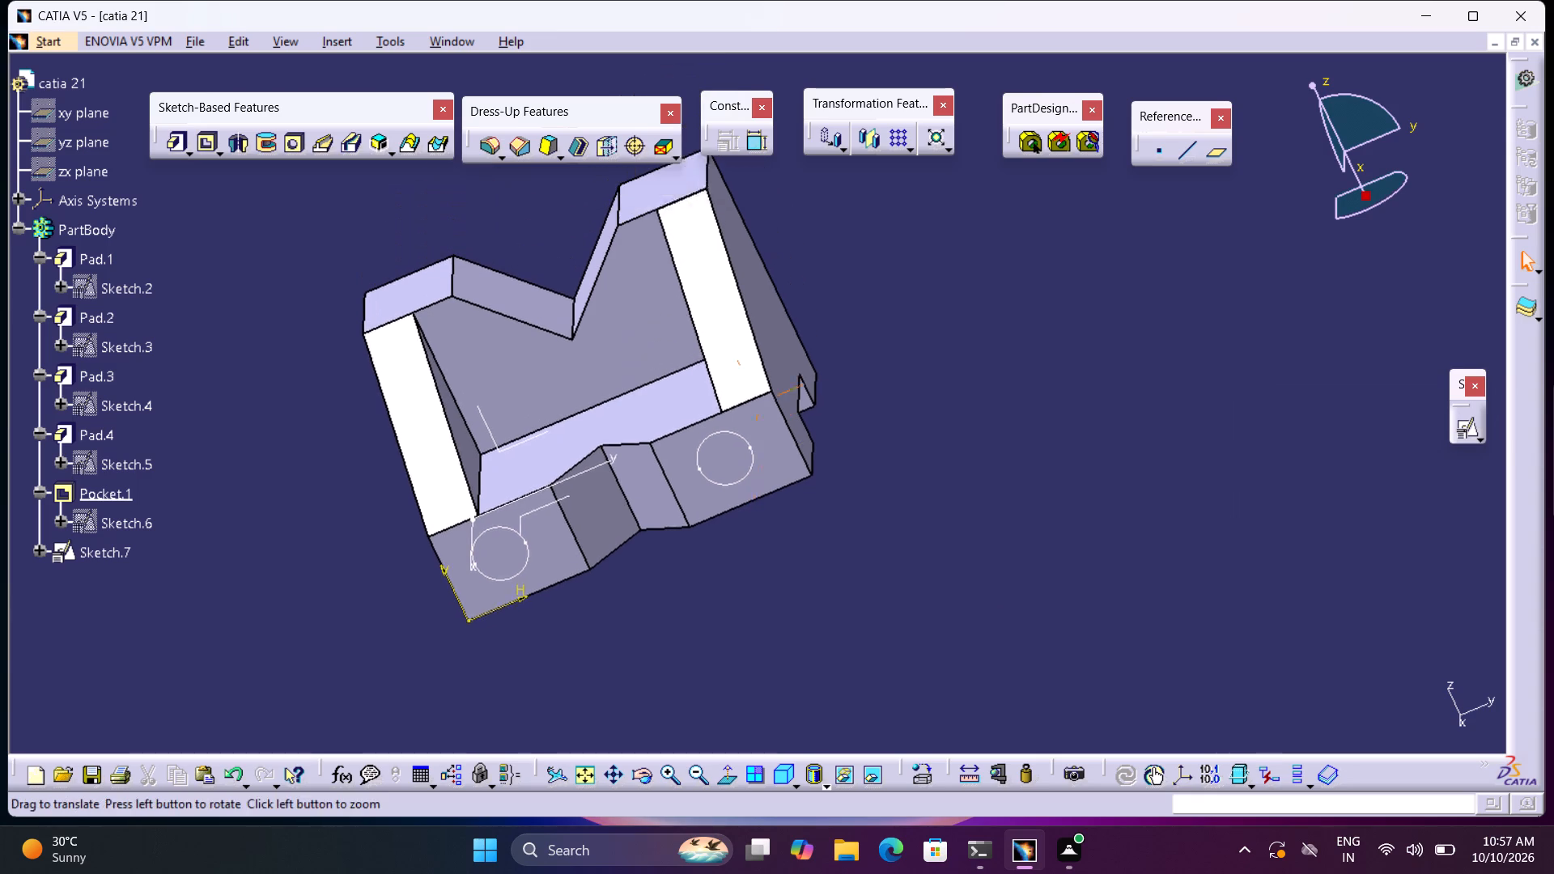
{"action": "middle_click_drag", "start_coordinate": [919, 465], "coordinate": [925, 489]}
{"action": "double_click", "coordinate": [756, 483]}
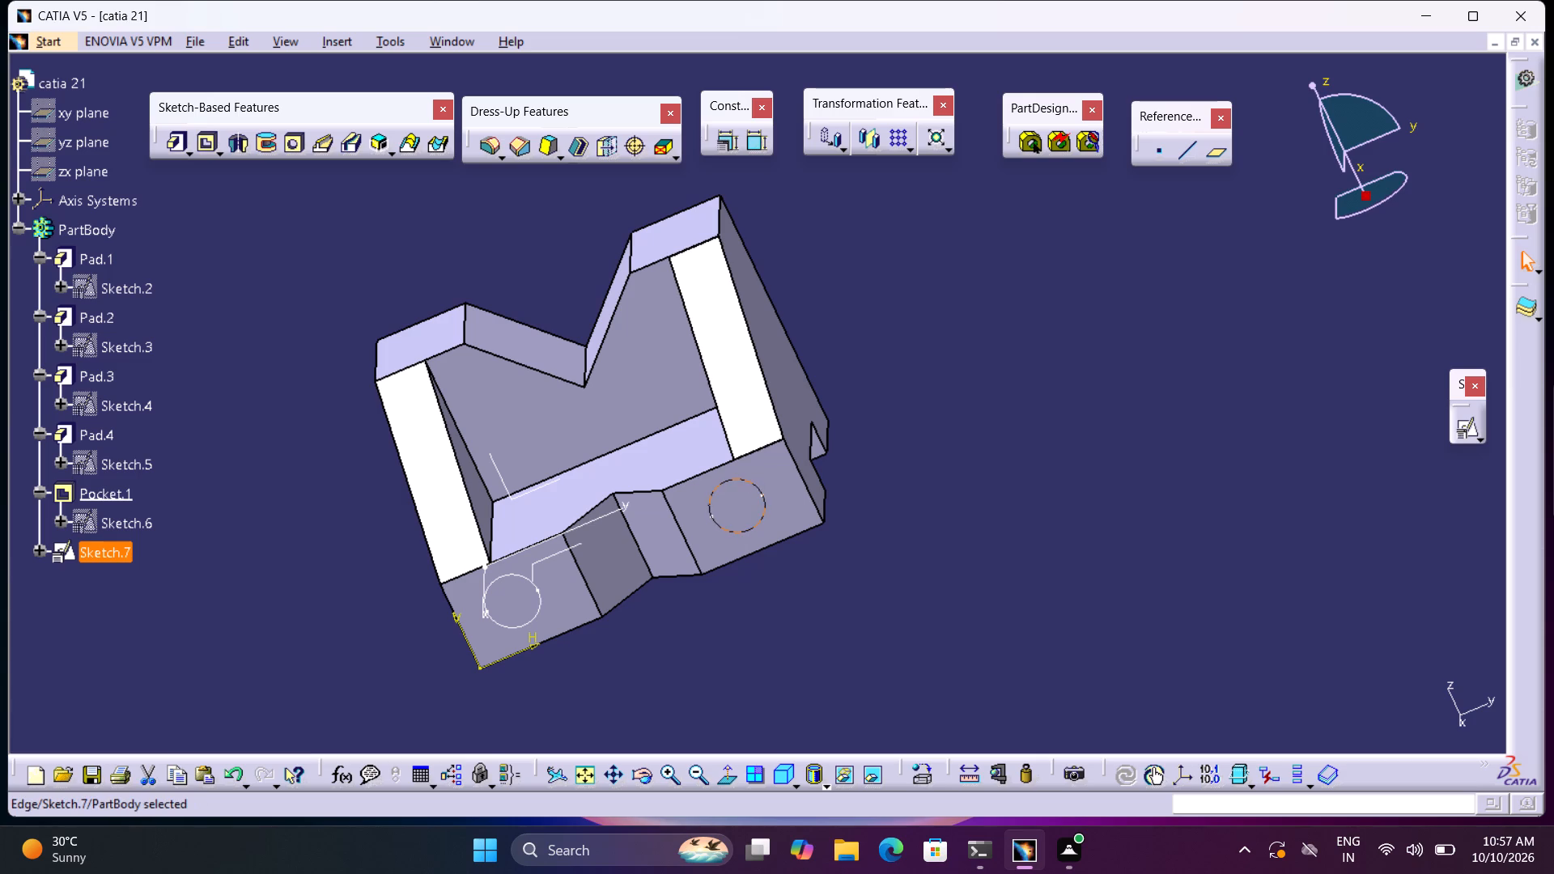
{"action": "double_click", "coordinate": [758, 485]}
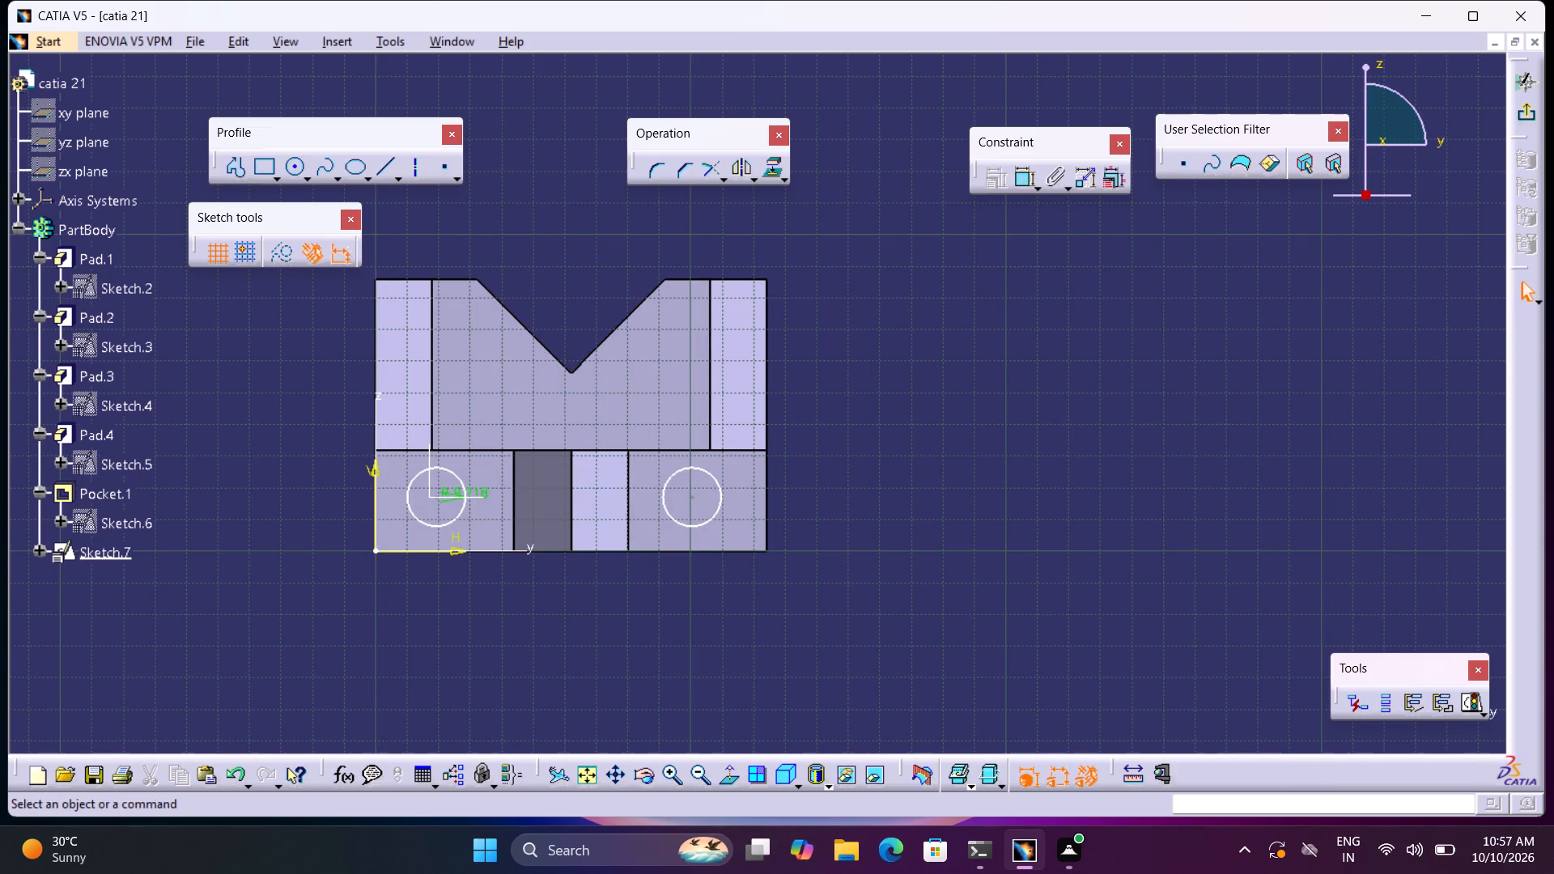
{"action": "middle_click_drag", "start_coordinate": [652, 649], "coordinate": [786, 682]}
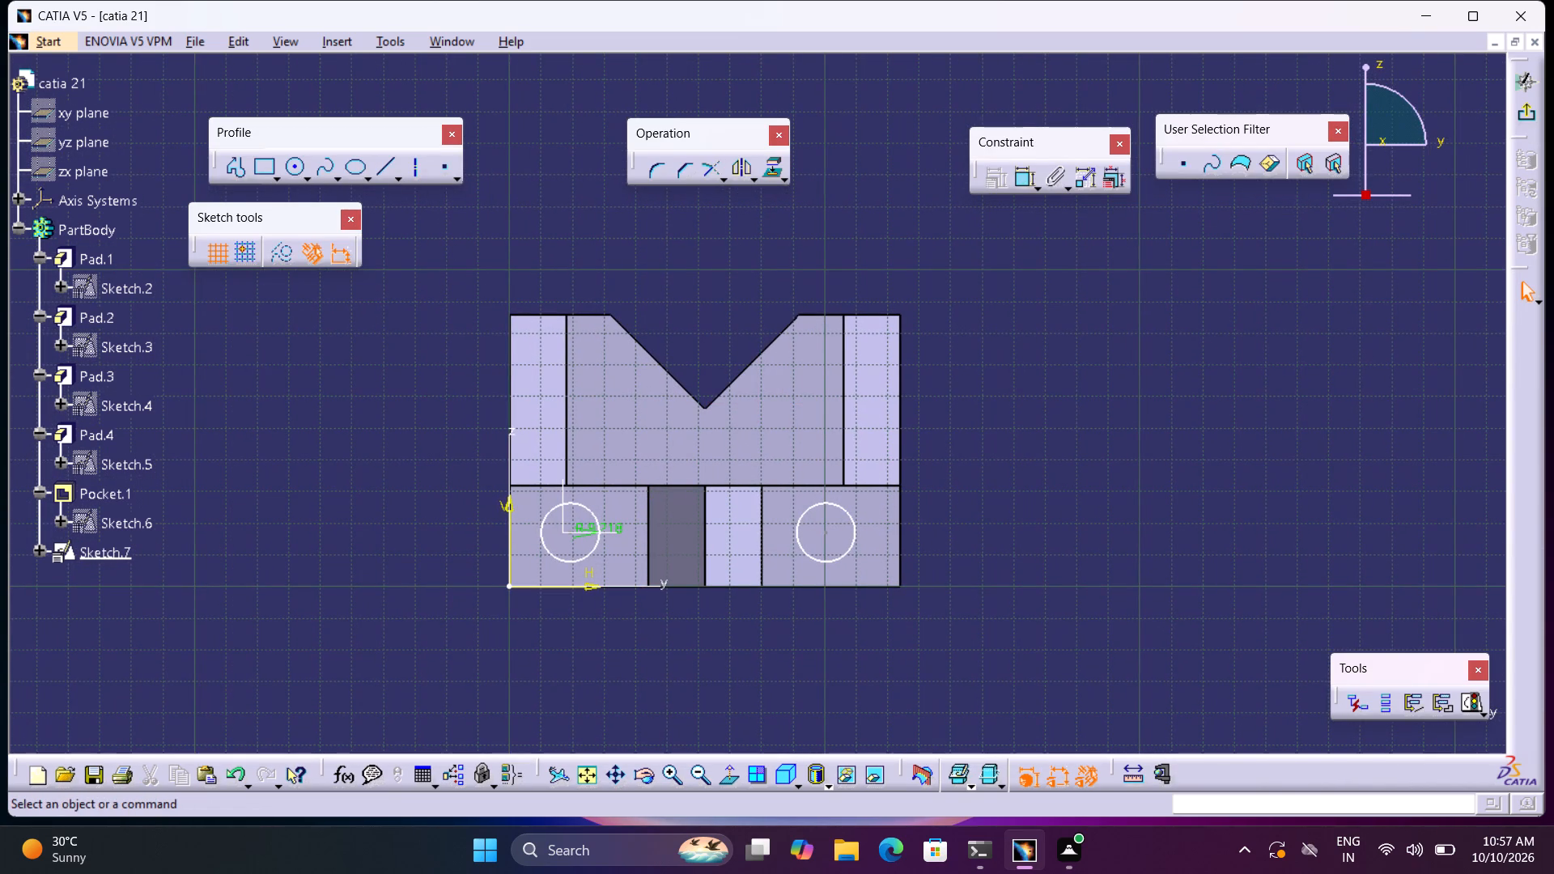
{"action": "left_click", "coordinate": [267, 169]}
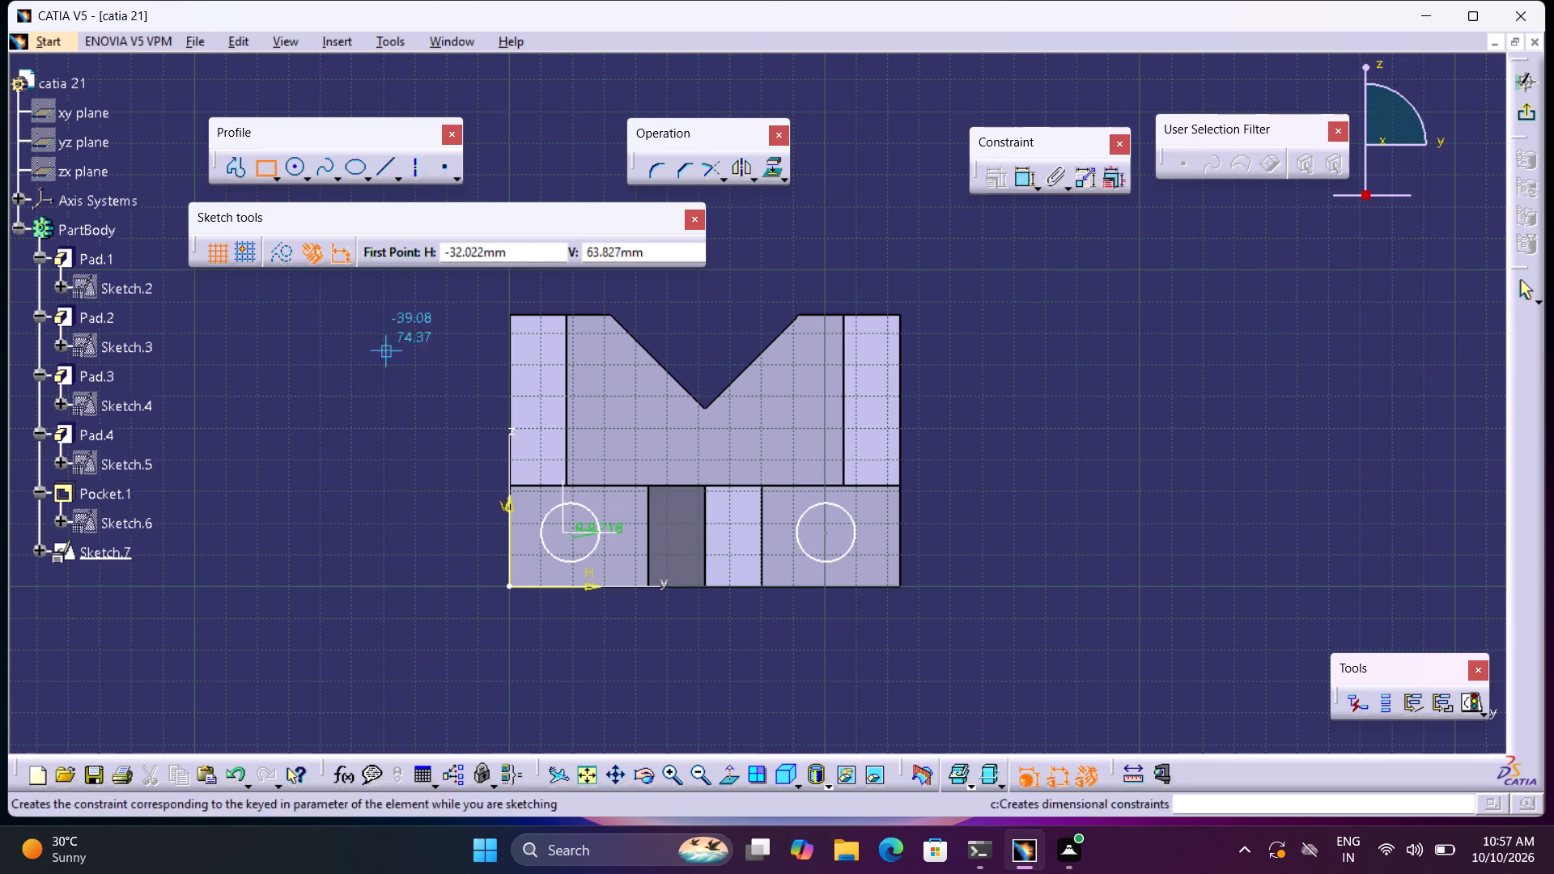
{"action": "left_click", "coordinate": [589, 520]}
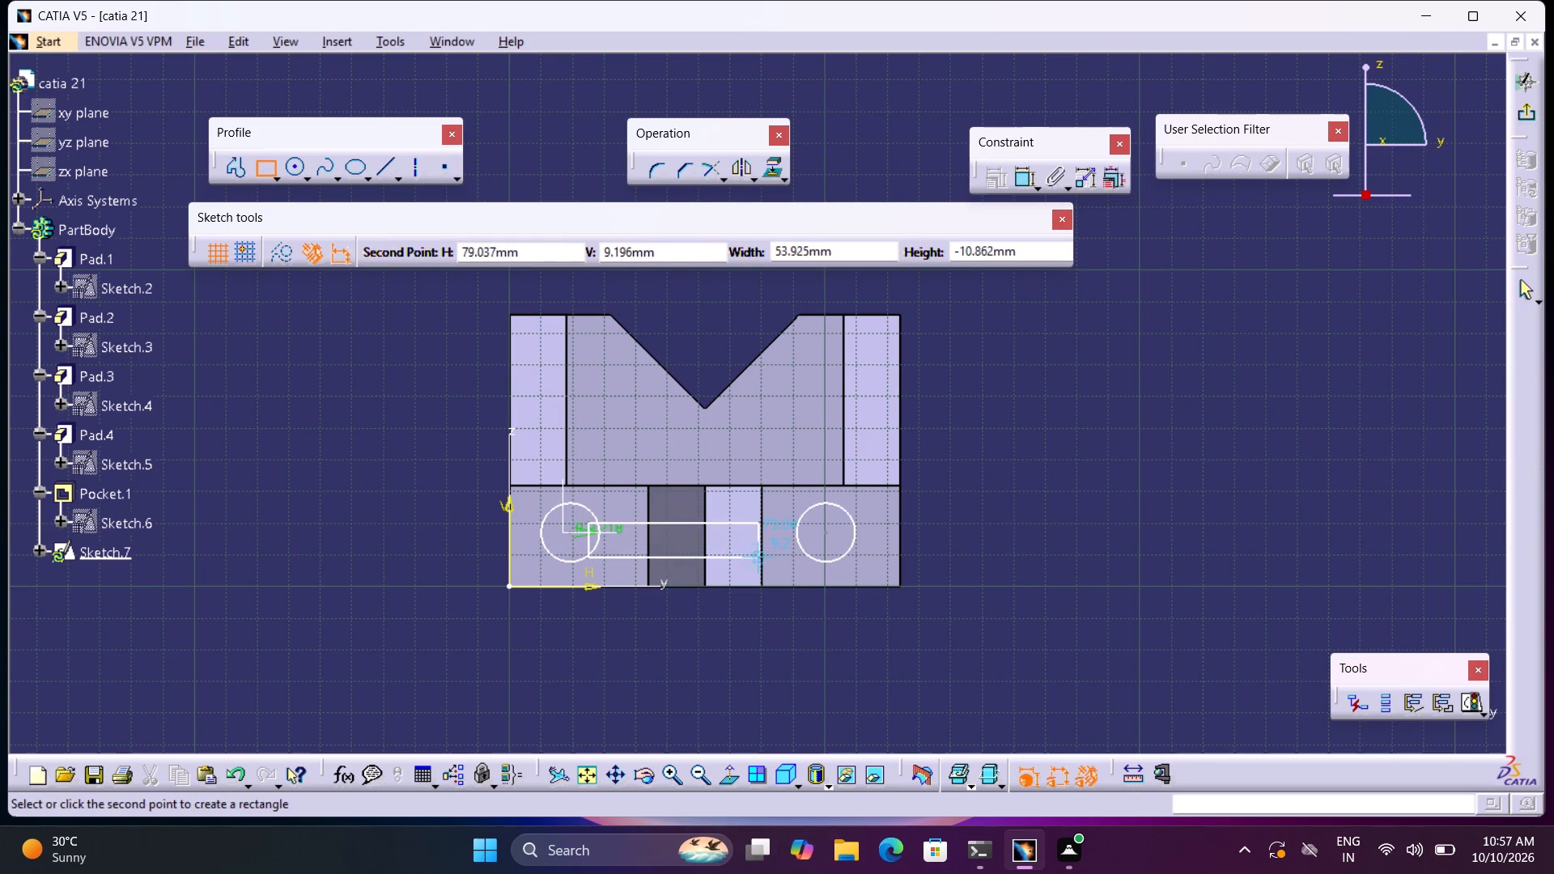
{"action": "left_click", "coordinate": [815, 543]}
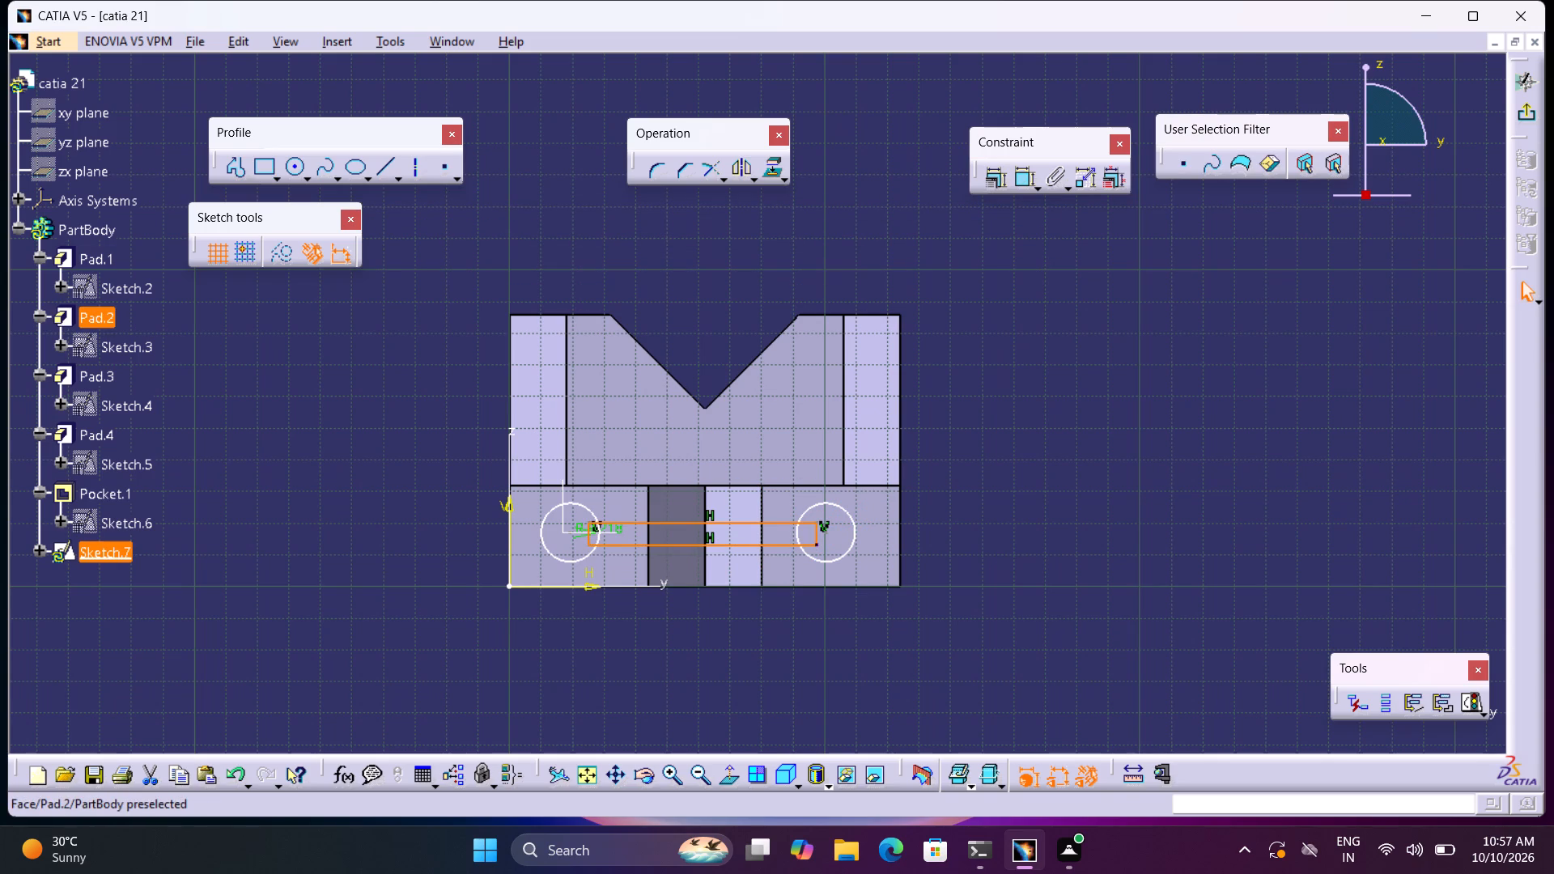
Quick-trim the circle nearer the sketch origin and the rectangle's overlapping end so they form one open junction.
{"action": "left_click", "coordinate": [724, 170]}
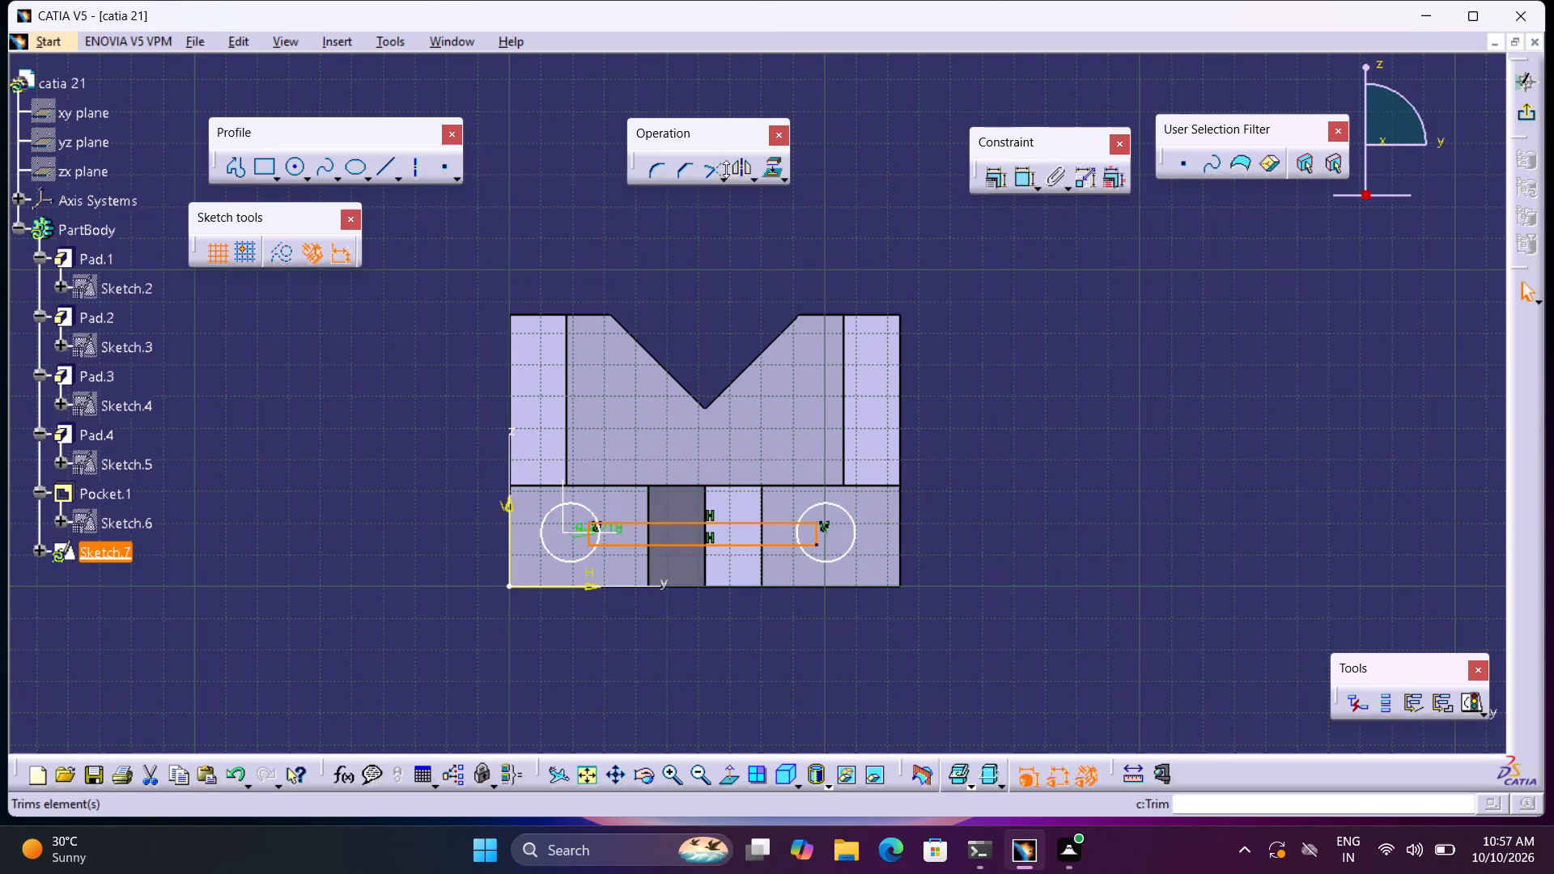
{"action": "left_click", "coordinate": [725, 171]}
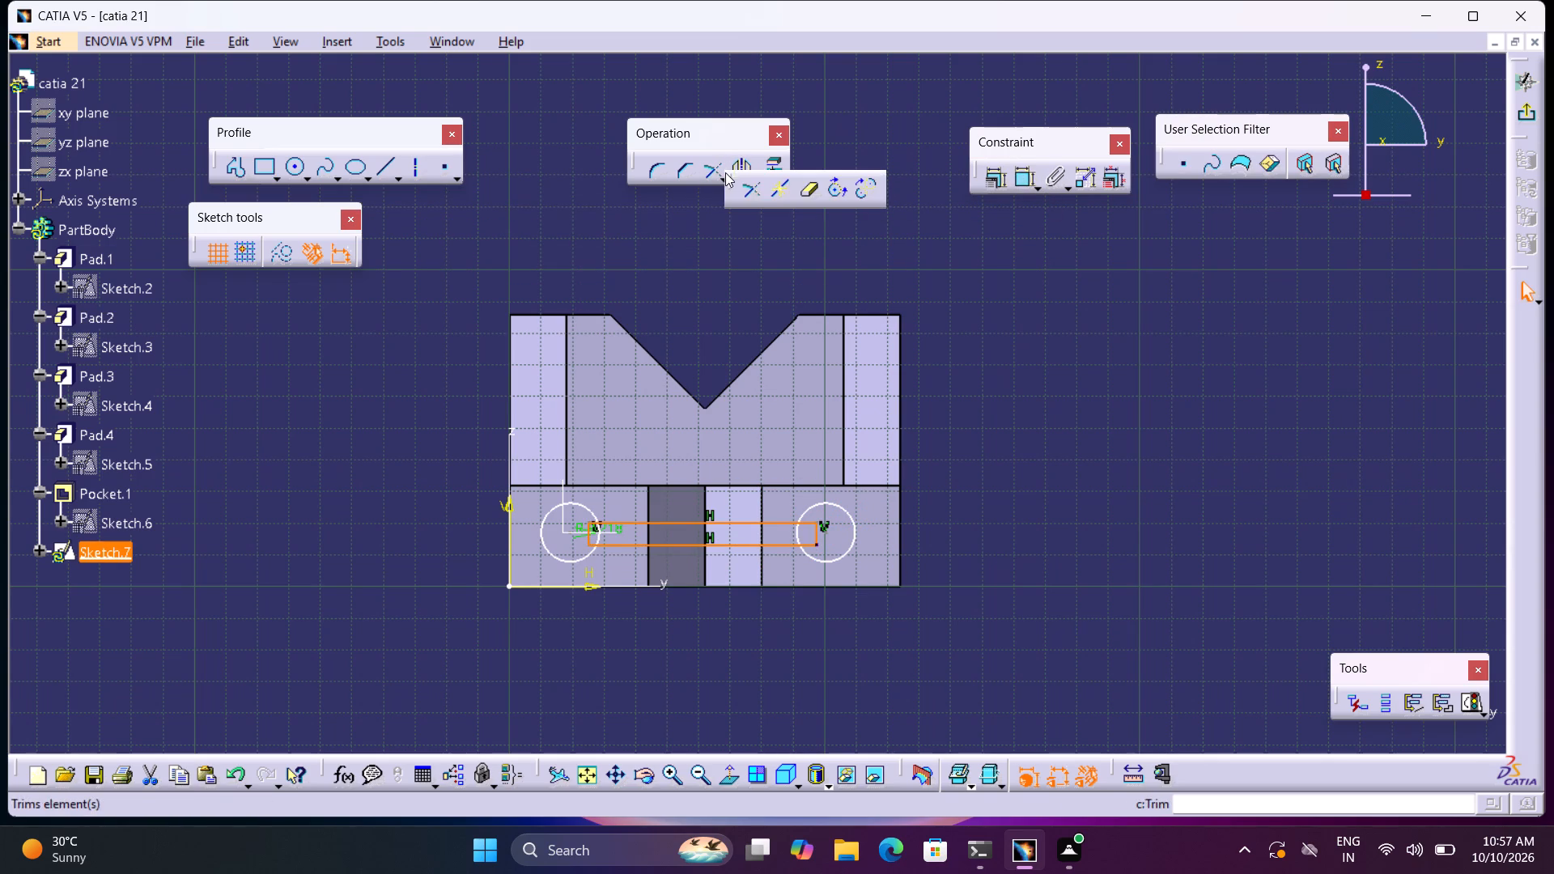
{"action": "double_click", "coordinate": [806, 189]}
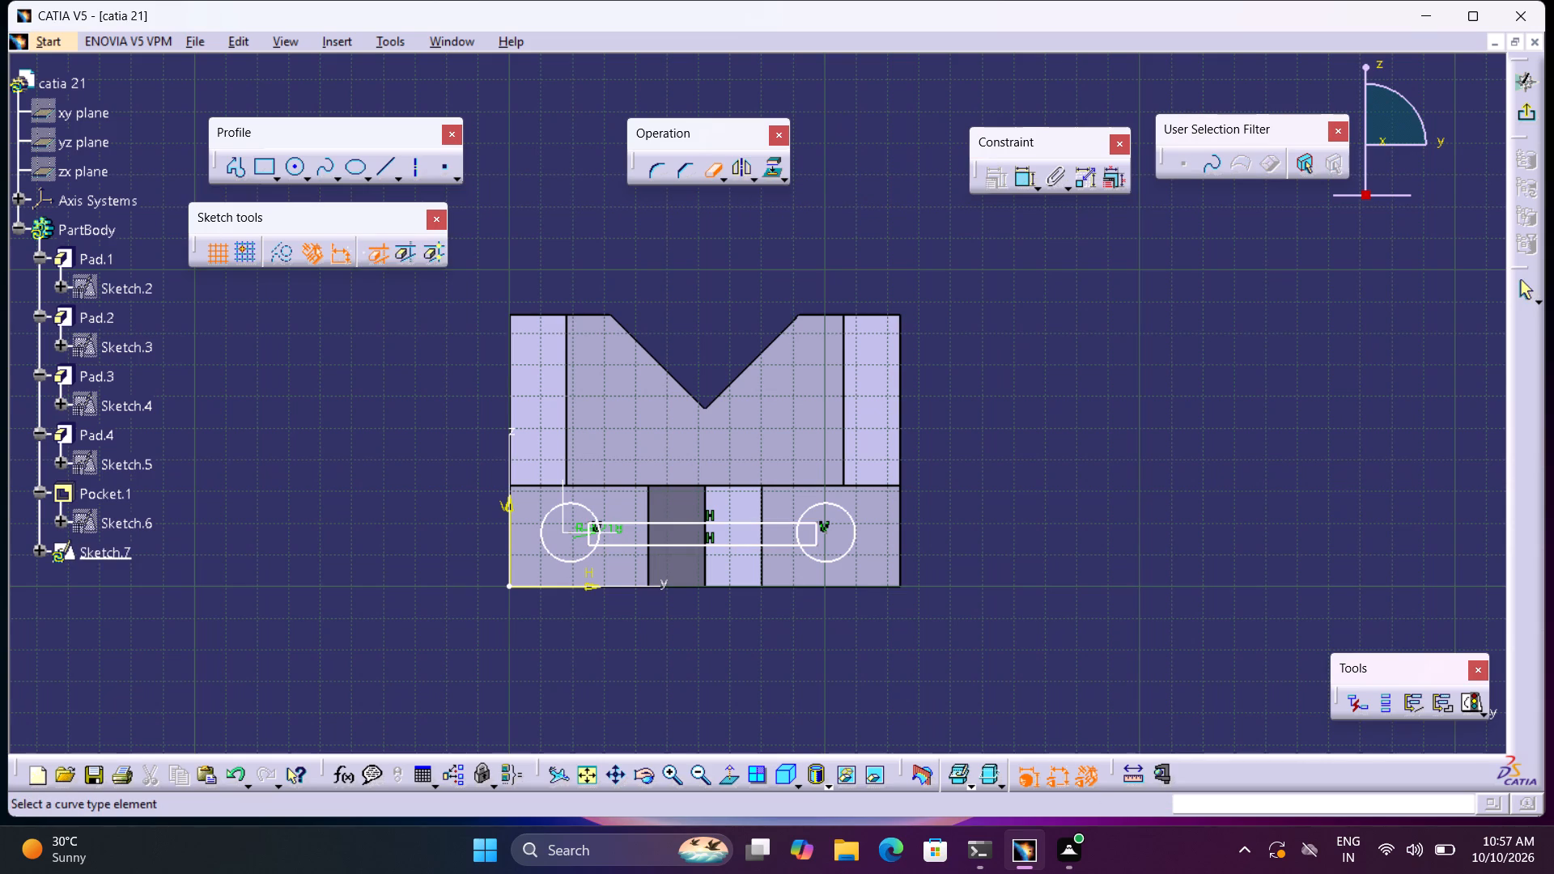
{"action": "middle_click_drag", "start_coordinate": [726, 643], "coordinate": [642, 452]}
{"action": "right_click", "coordinate": [726, 643]}
{"action": "middle_click_drag", "start_coordinate": [655, 558], "coordinate": [817, 299]}
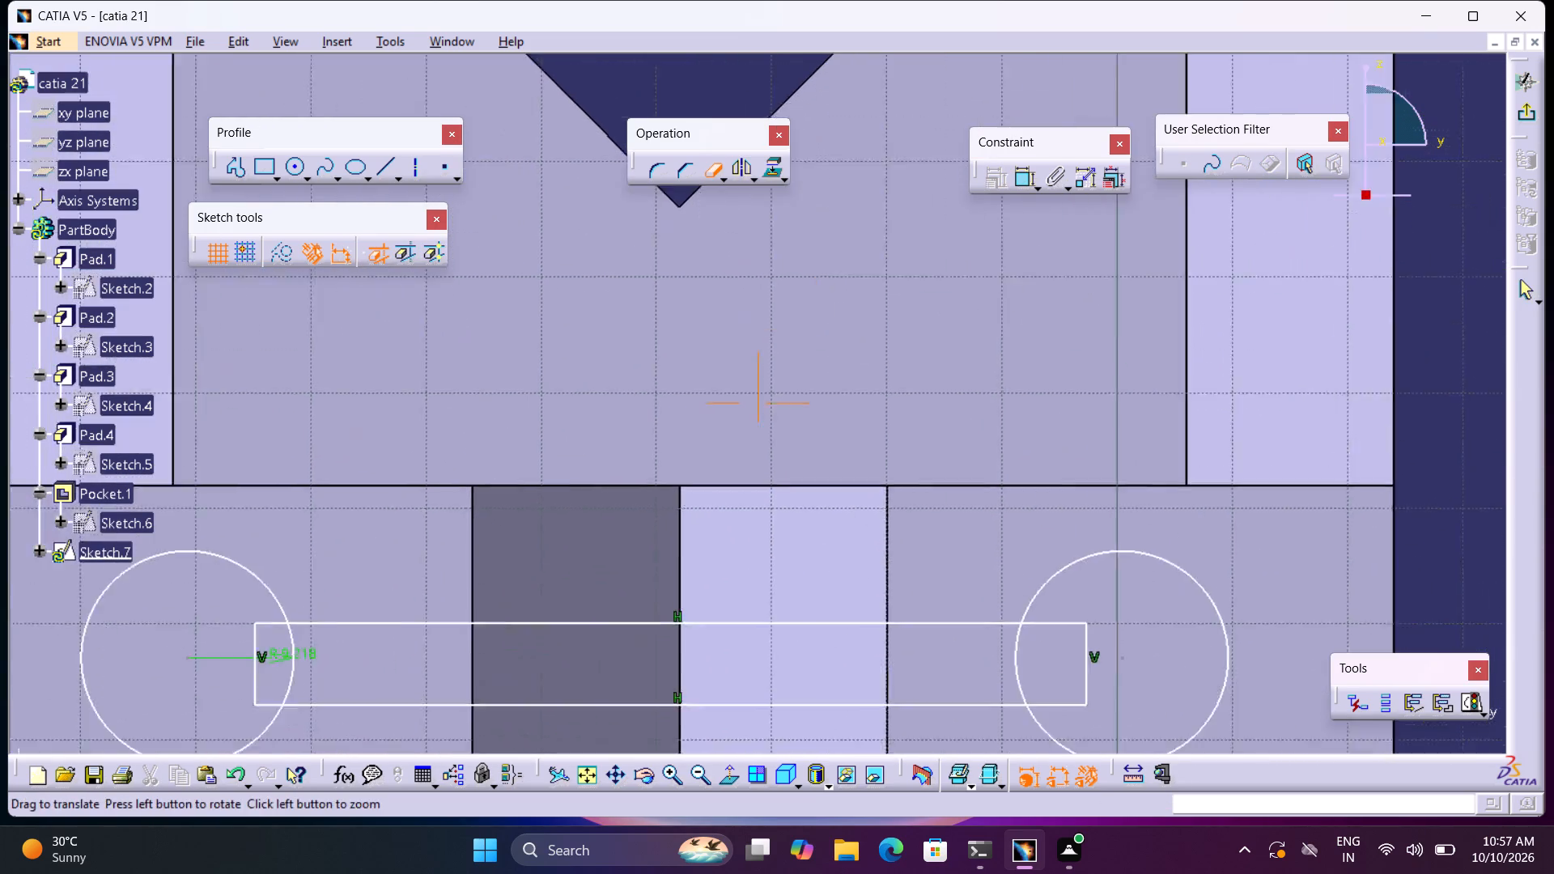
{"action": "middle_click_drag", "start_coordinate": [817, 299], "coordinate": [914, 247]}
{"action": "middle_click", "coordinate": [936, 234]}
{"action": "middle_click_drag", "start_coordinate": [428, 530], "coordinate": [639, 329]}
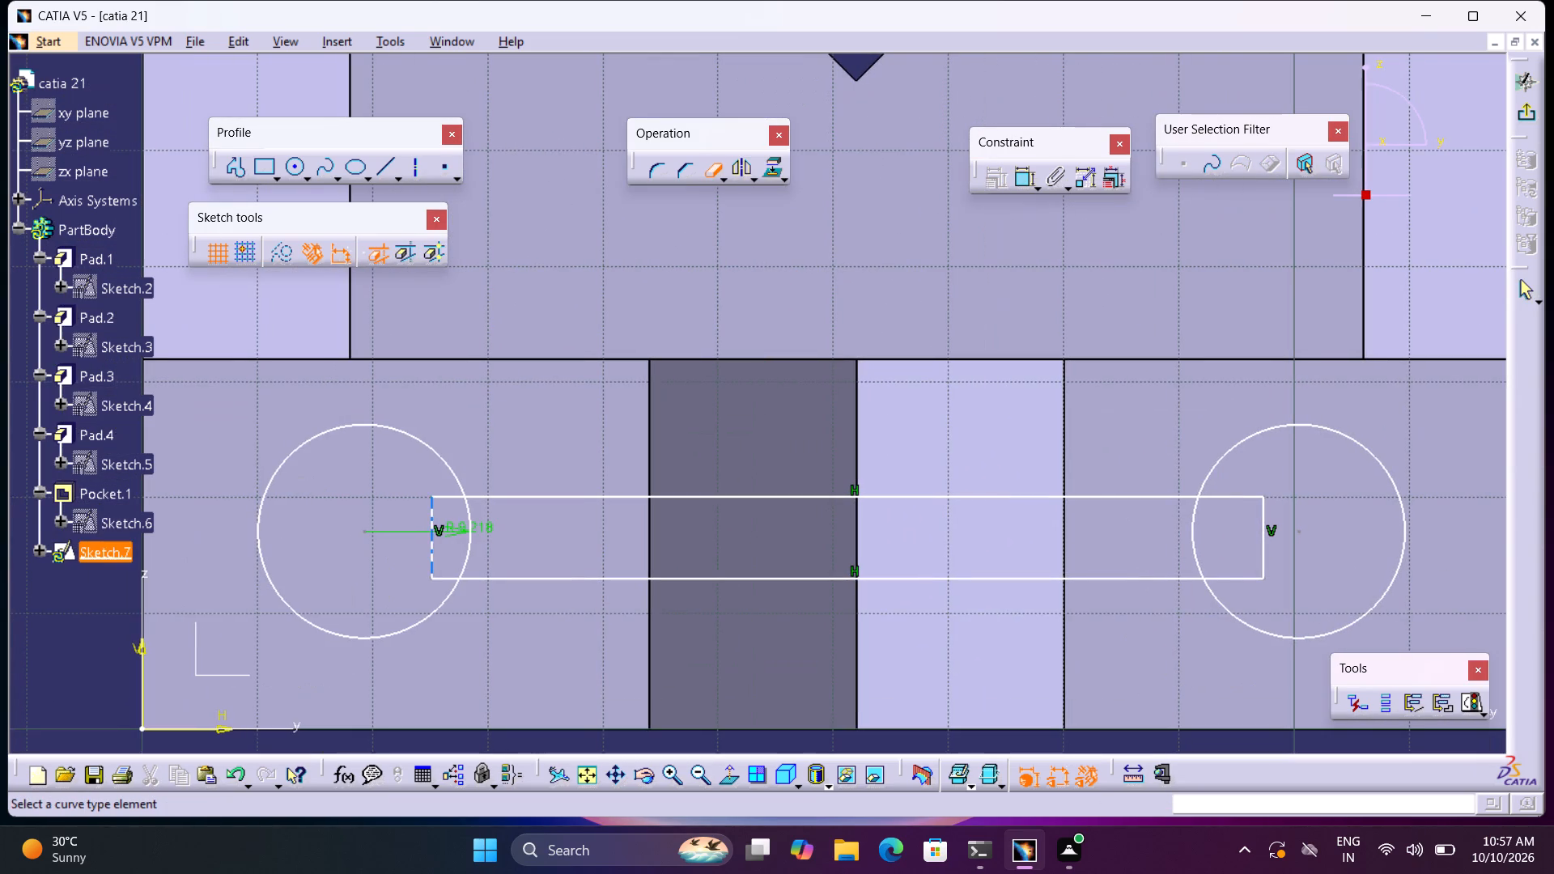
{"action": "left_click", "coordinate": [465, 513]}
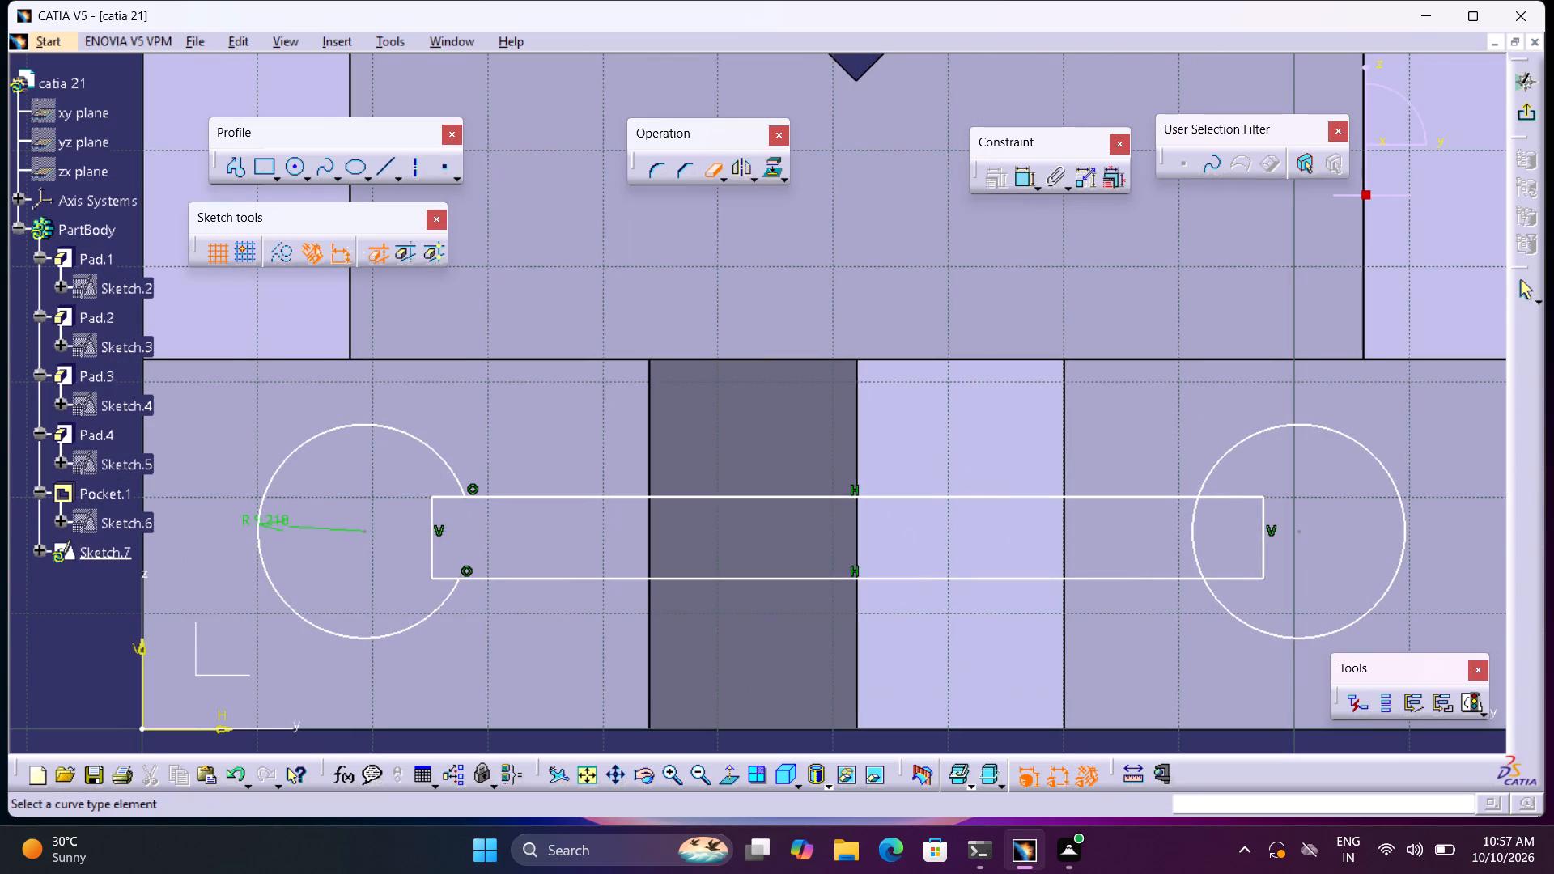
{"action": "left_click", "coordinate": [446, 578]}
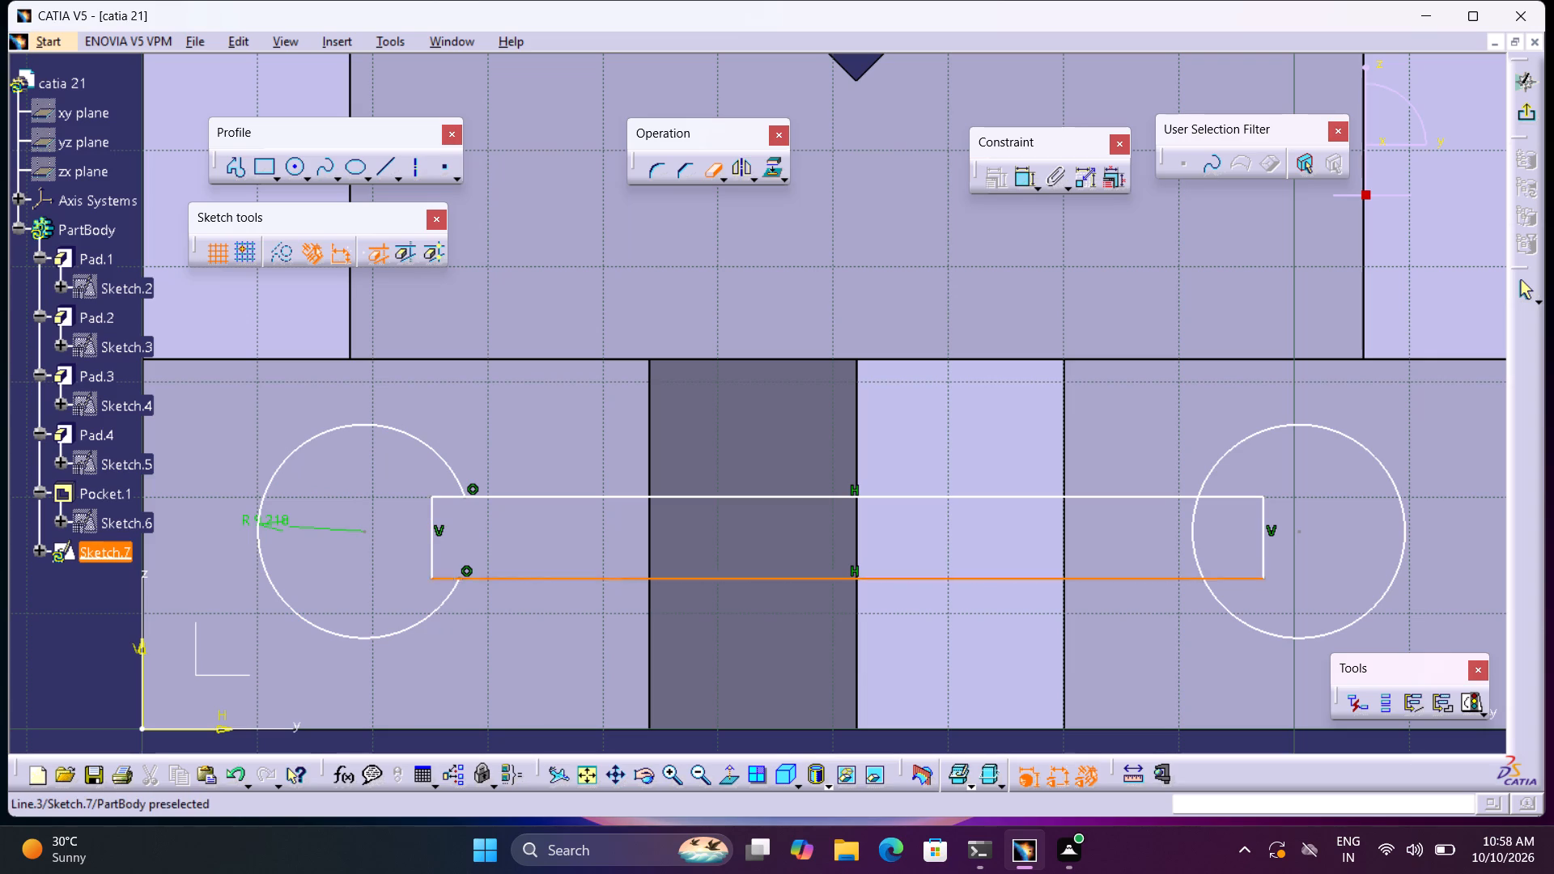
{"action": "left_click", "coordinate": [435, 561]}
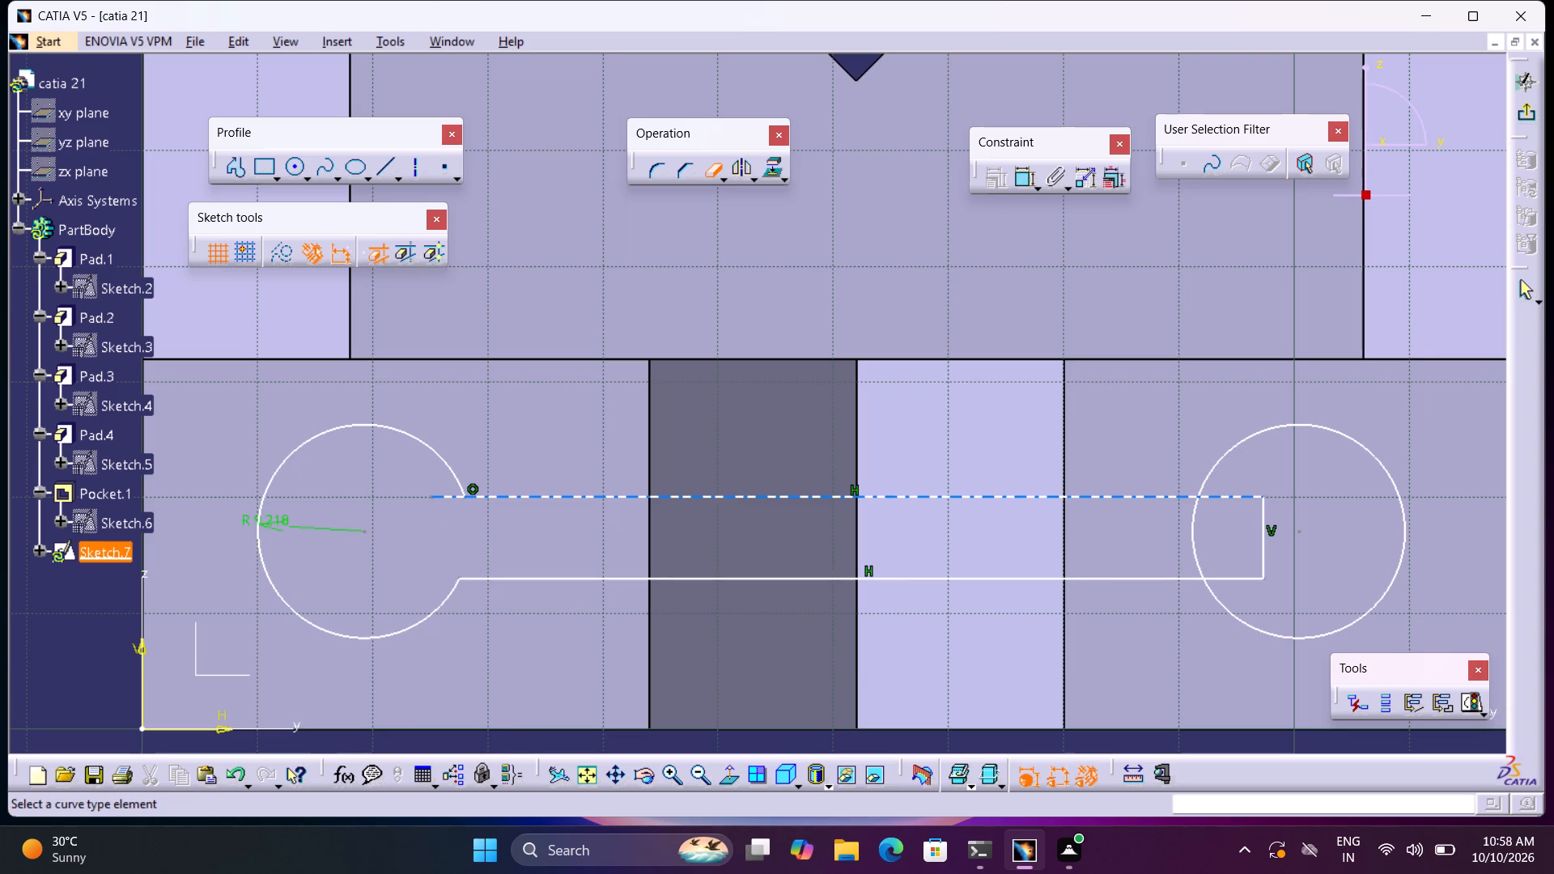
{"action": "left_click", "coordinate": [451, 496]}
Trim the overlapping segments at the far circle to close the dumbbell-shaped profile, and exit the sketch.
{"action": "middle_click_drag", "start_coordinate": [749, 513], "coordinate": [348, 486]}
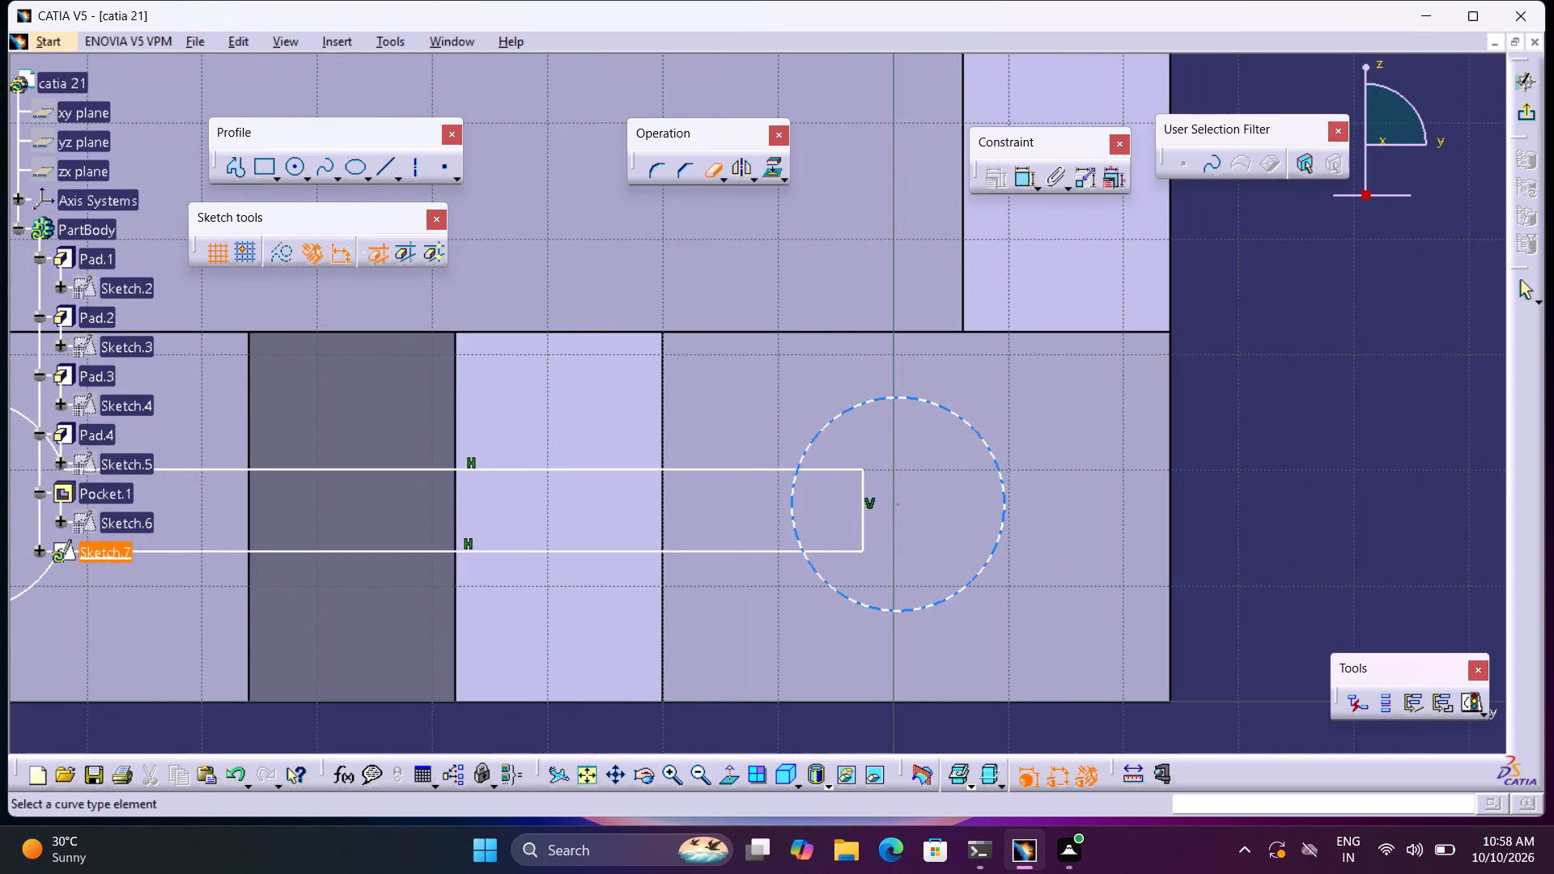
{"action": "left_click", "coordinate": [834, 553]}
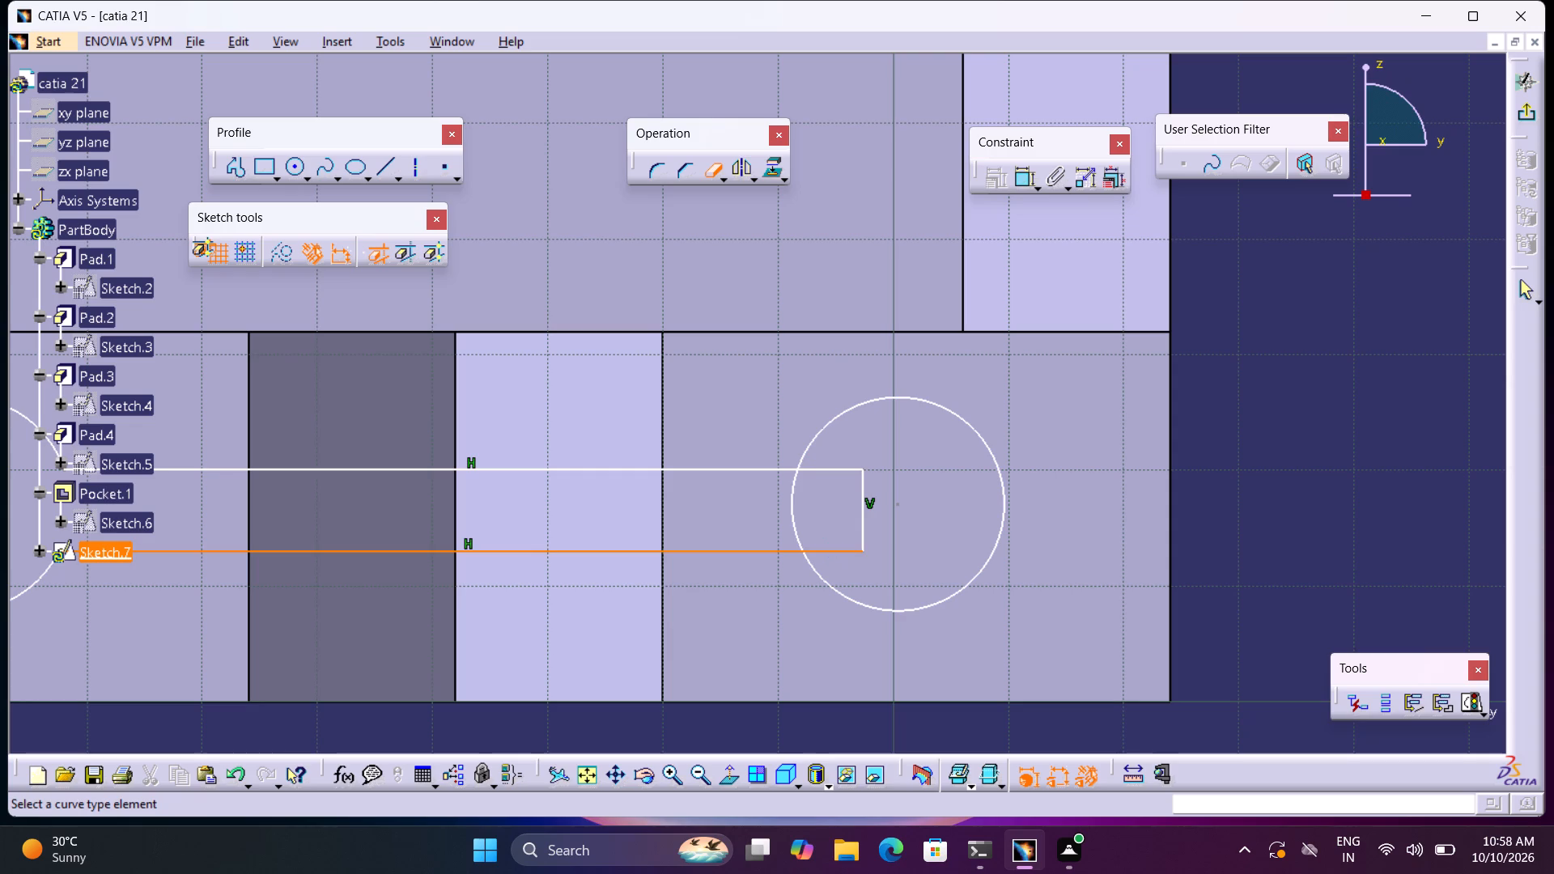
{"action": "left_click", "coordinate": [794, 488]}
{"action": "left_click", "coordinate": [817, 470]}
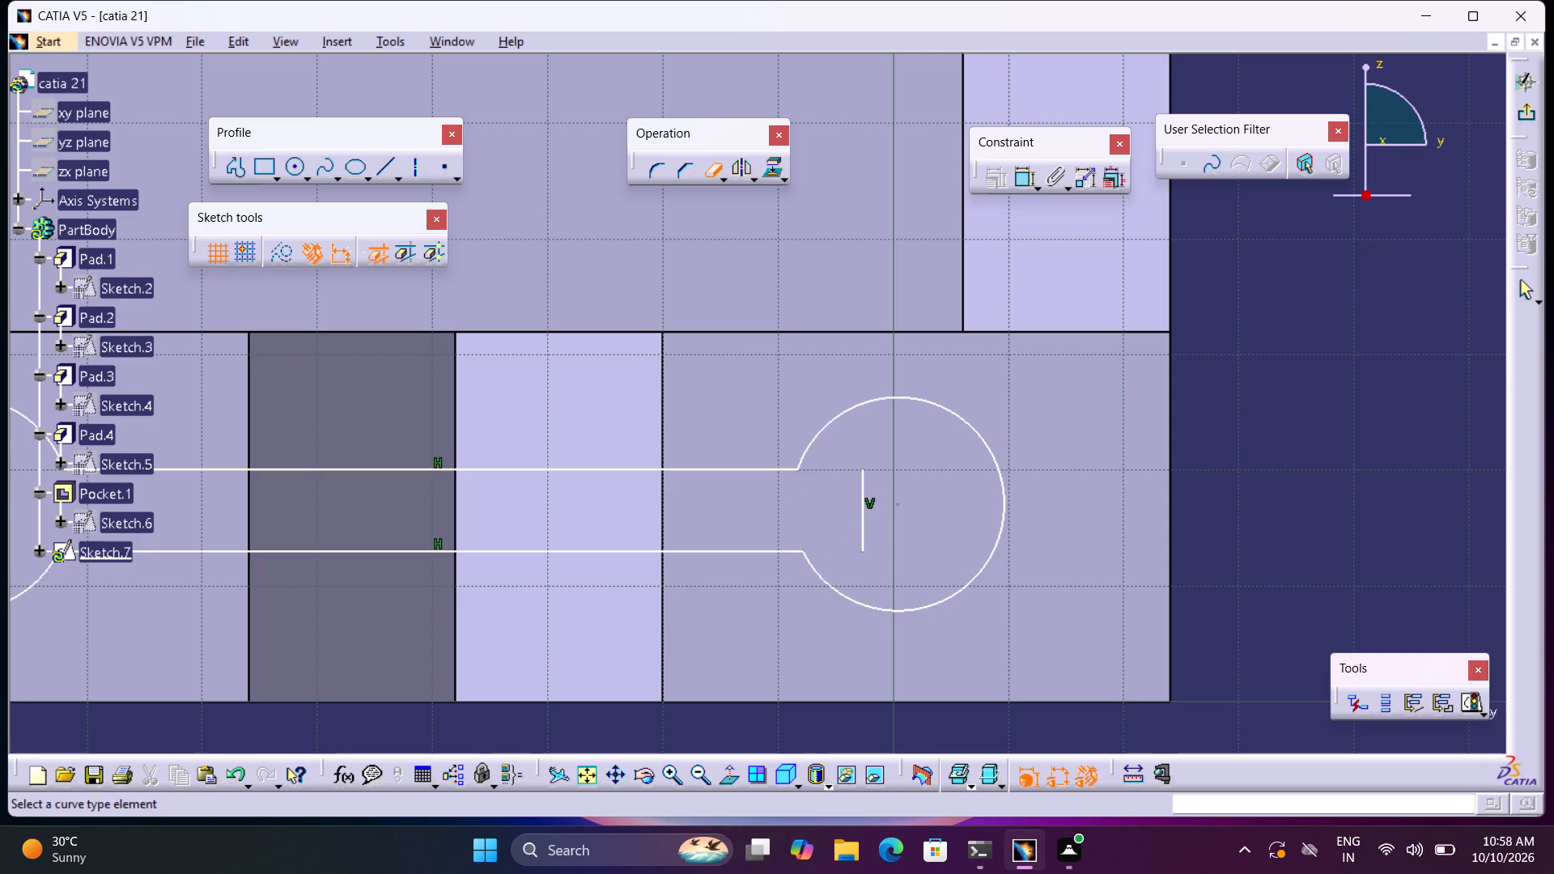
{"action": "left_click", "coordinate": [867, 499]}
{"action": "middle_click_drag", "start_coordinate": [897, 495], "coordinate": [896, 495]}
{"action": "right_click", "coordinate": [896, 495]}
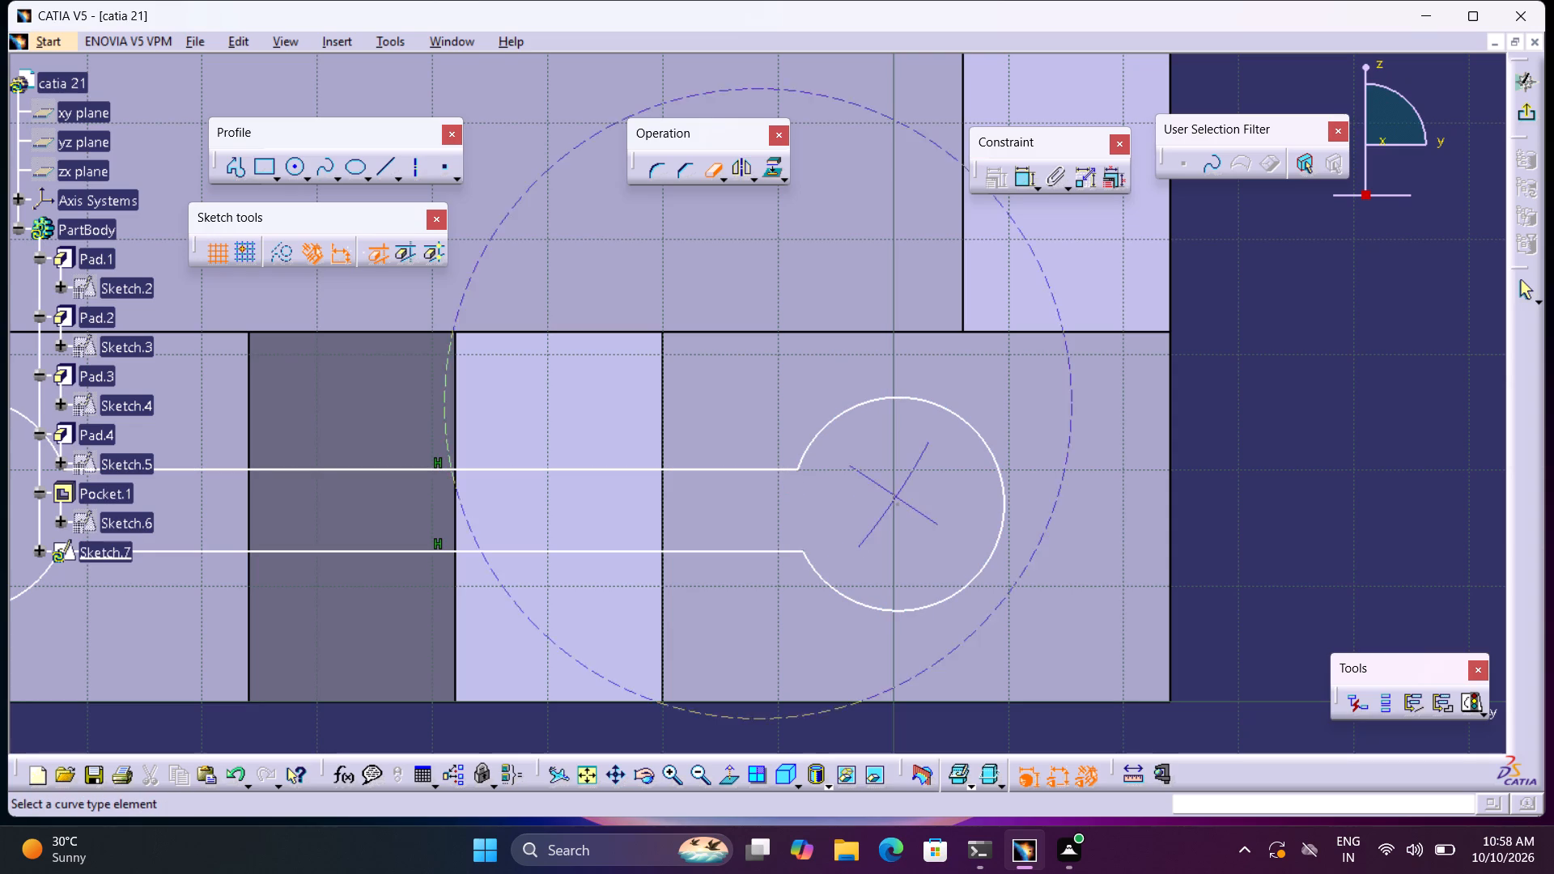
{"action": "middle_click_drag", "start_coordinate": [896, 495], "coordinate": [932, 623]}
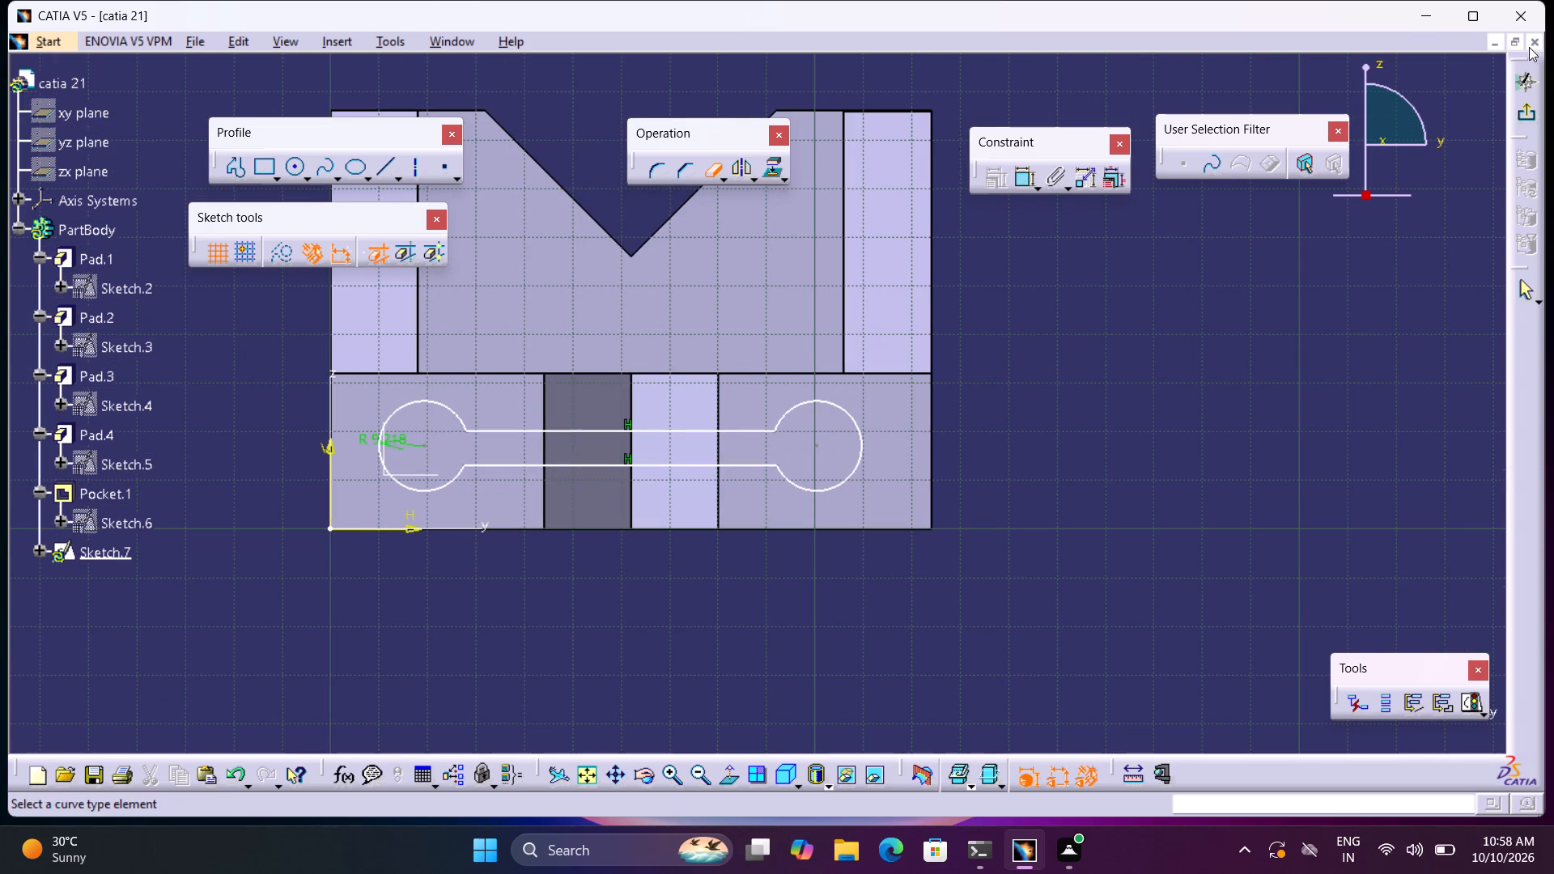
{"action": "left_click", "coordinate": [1526, 117]}
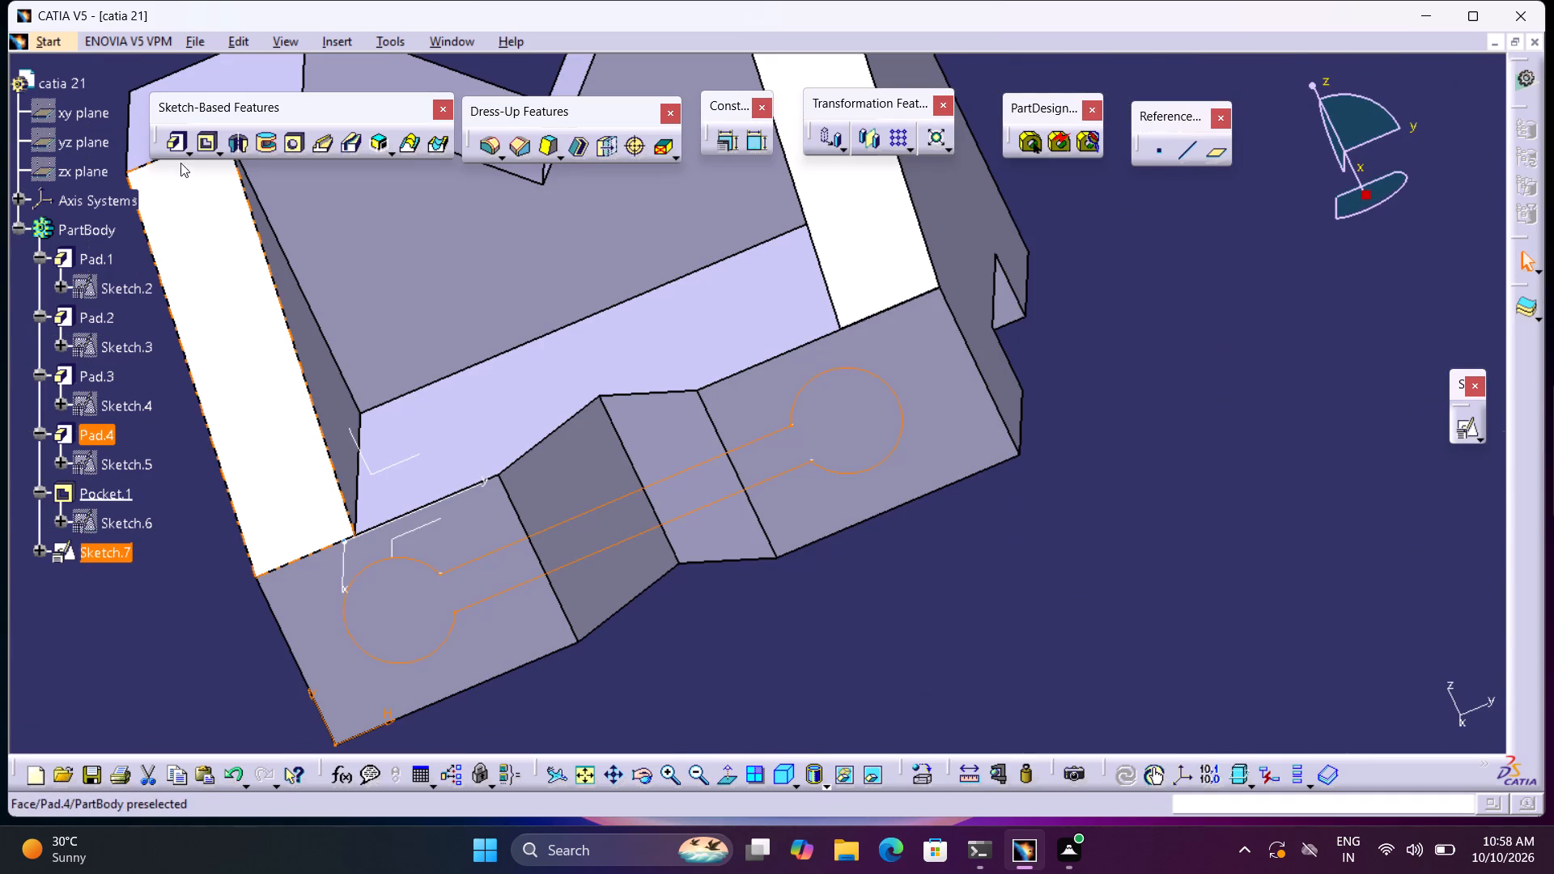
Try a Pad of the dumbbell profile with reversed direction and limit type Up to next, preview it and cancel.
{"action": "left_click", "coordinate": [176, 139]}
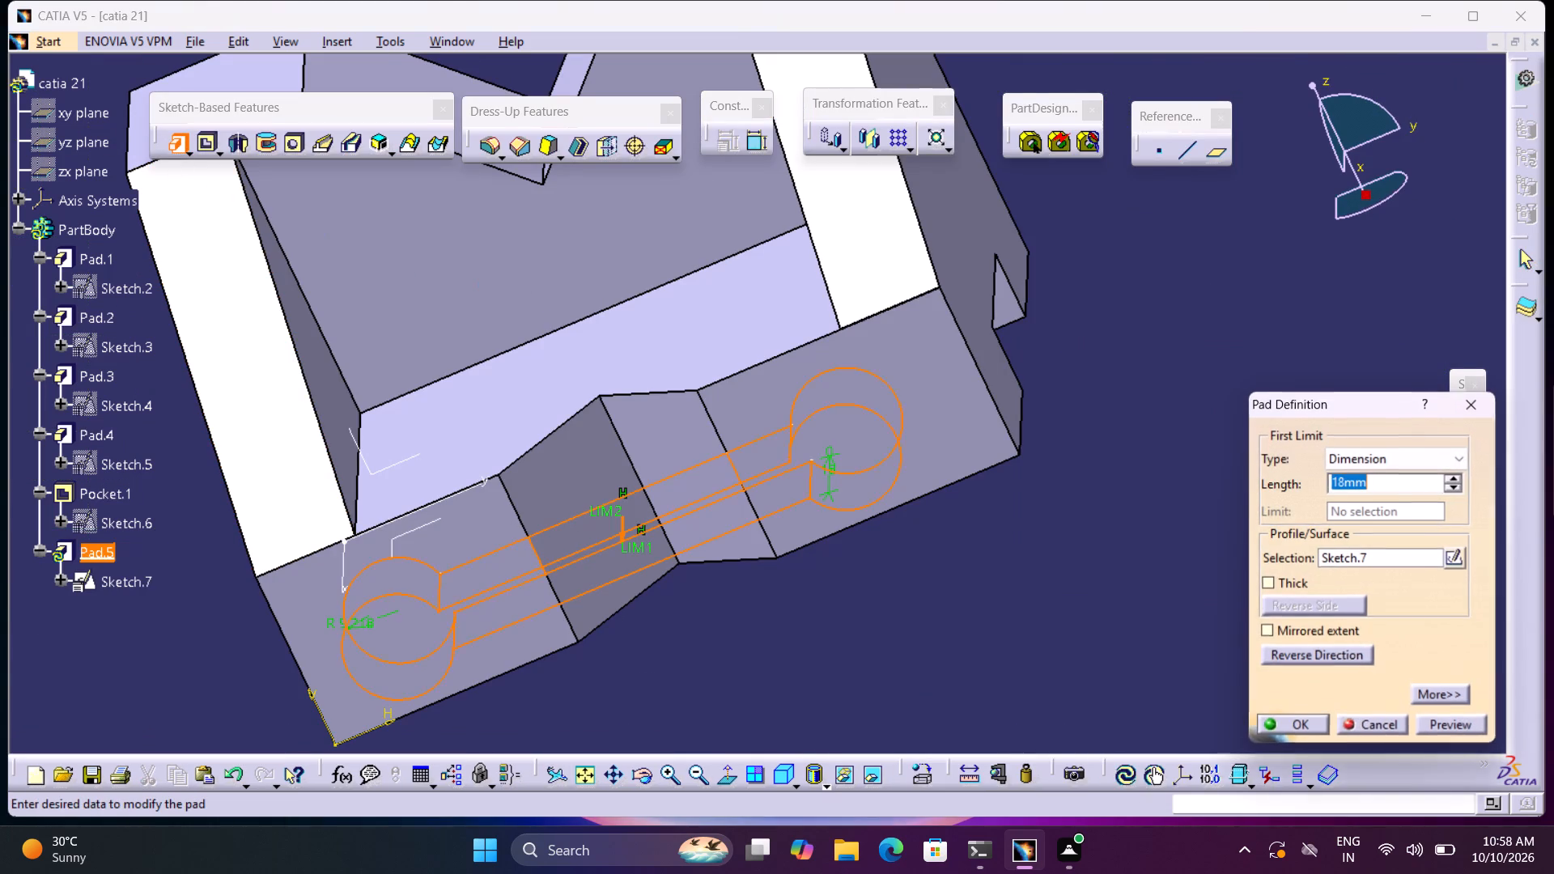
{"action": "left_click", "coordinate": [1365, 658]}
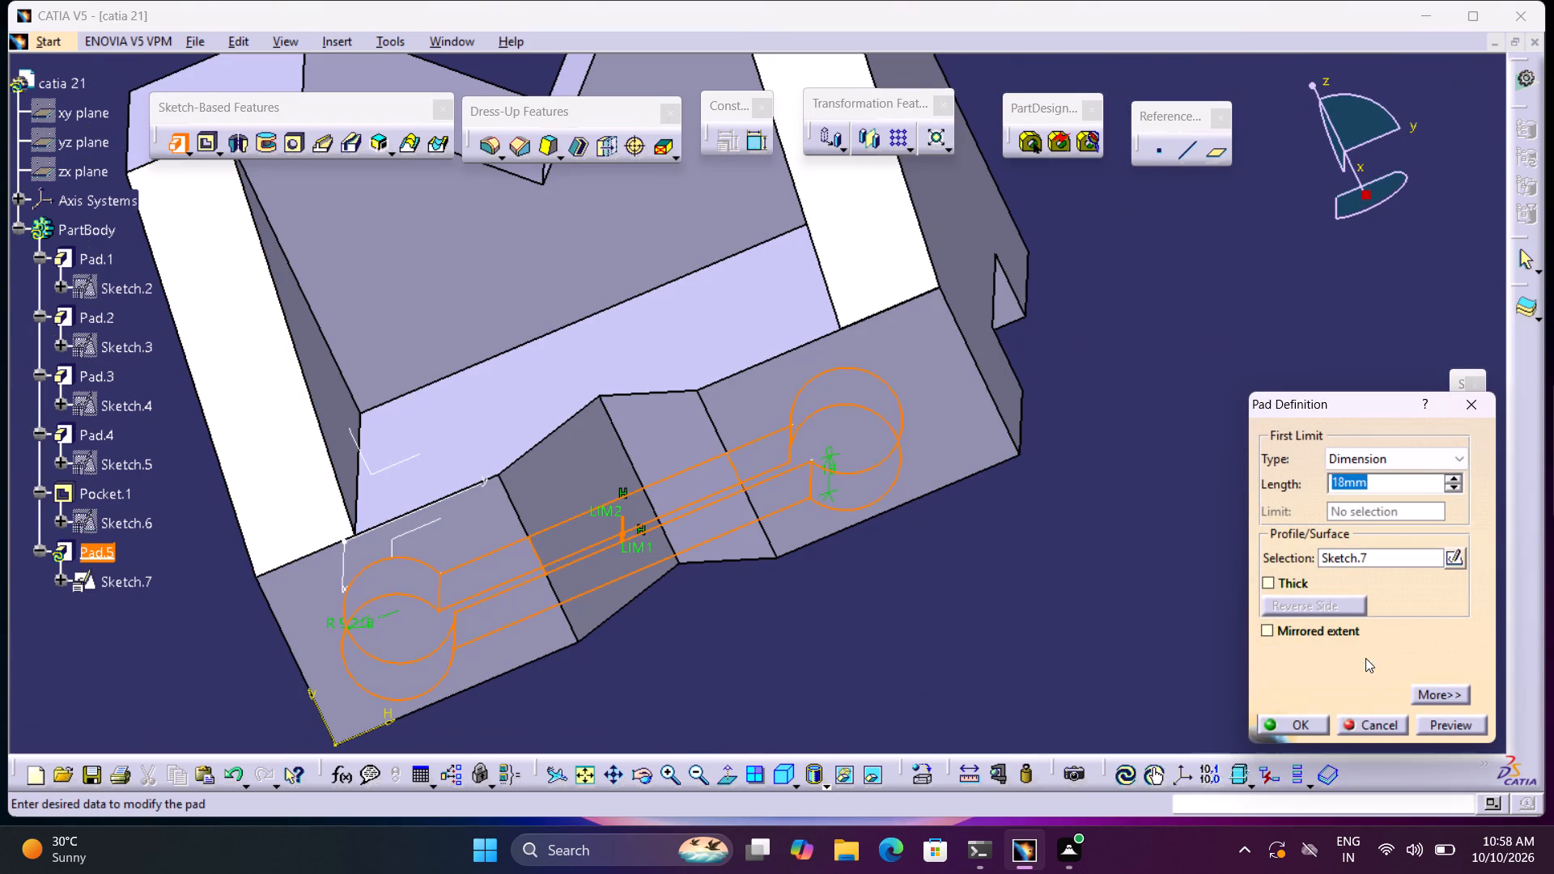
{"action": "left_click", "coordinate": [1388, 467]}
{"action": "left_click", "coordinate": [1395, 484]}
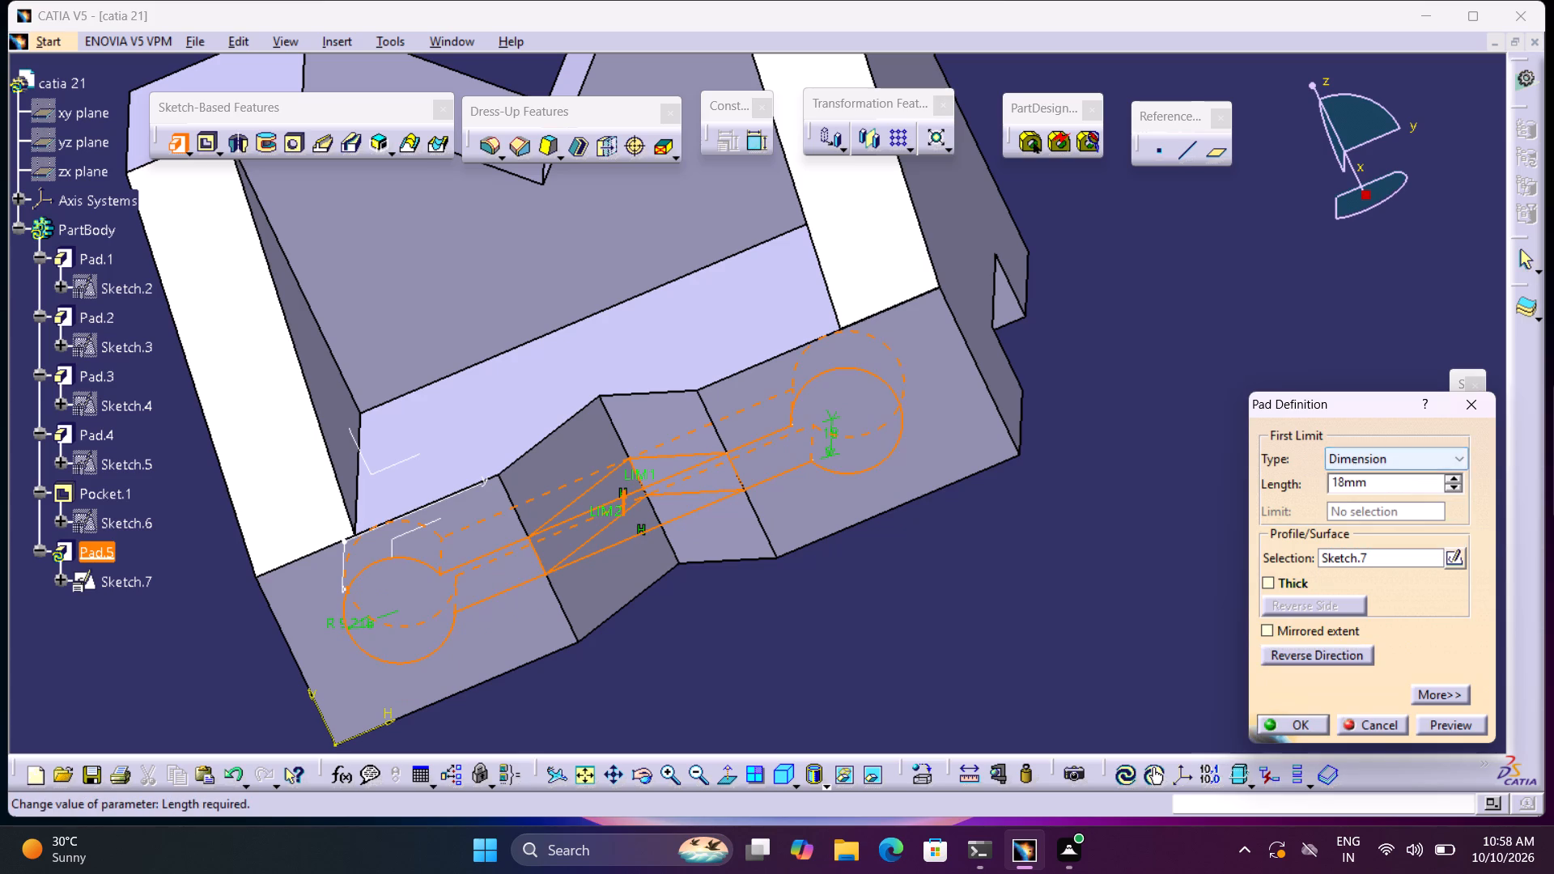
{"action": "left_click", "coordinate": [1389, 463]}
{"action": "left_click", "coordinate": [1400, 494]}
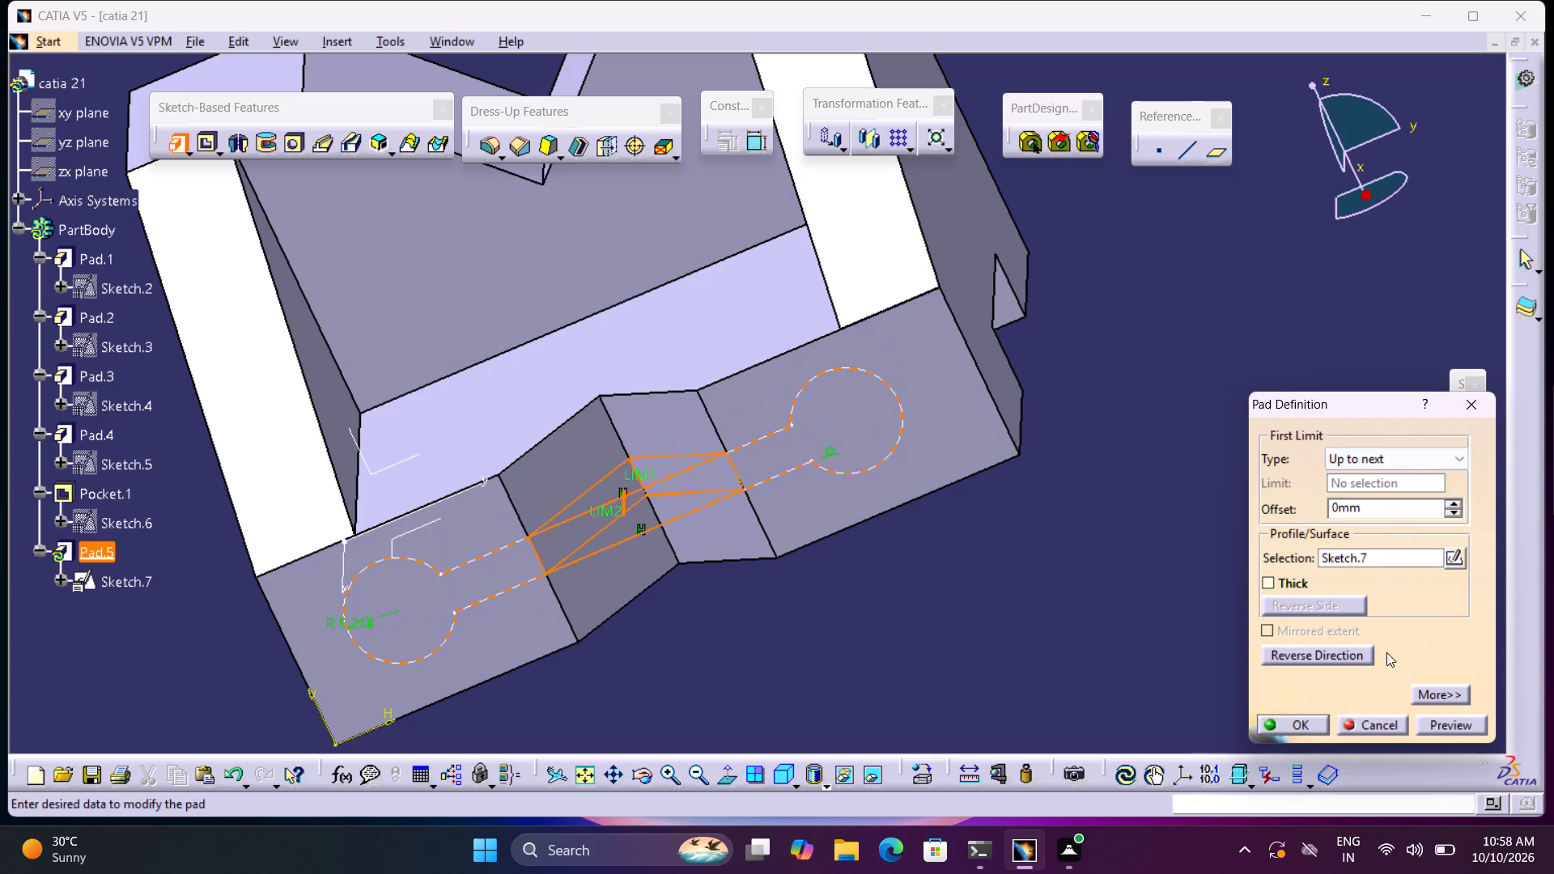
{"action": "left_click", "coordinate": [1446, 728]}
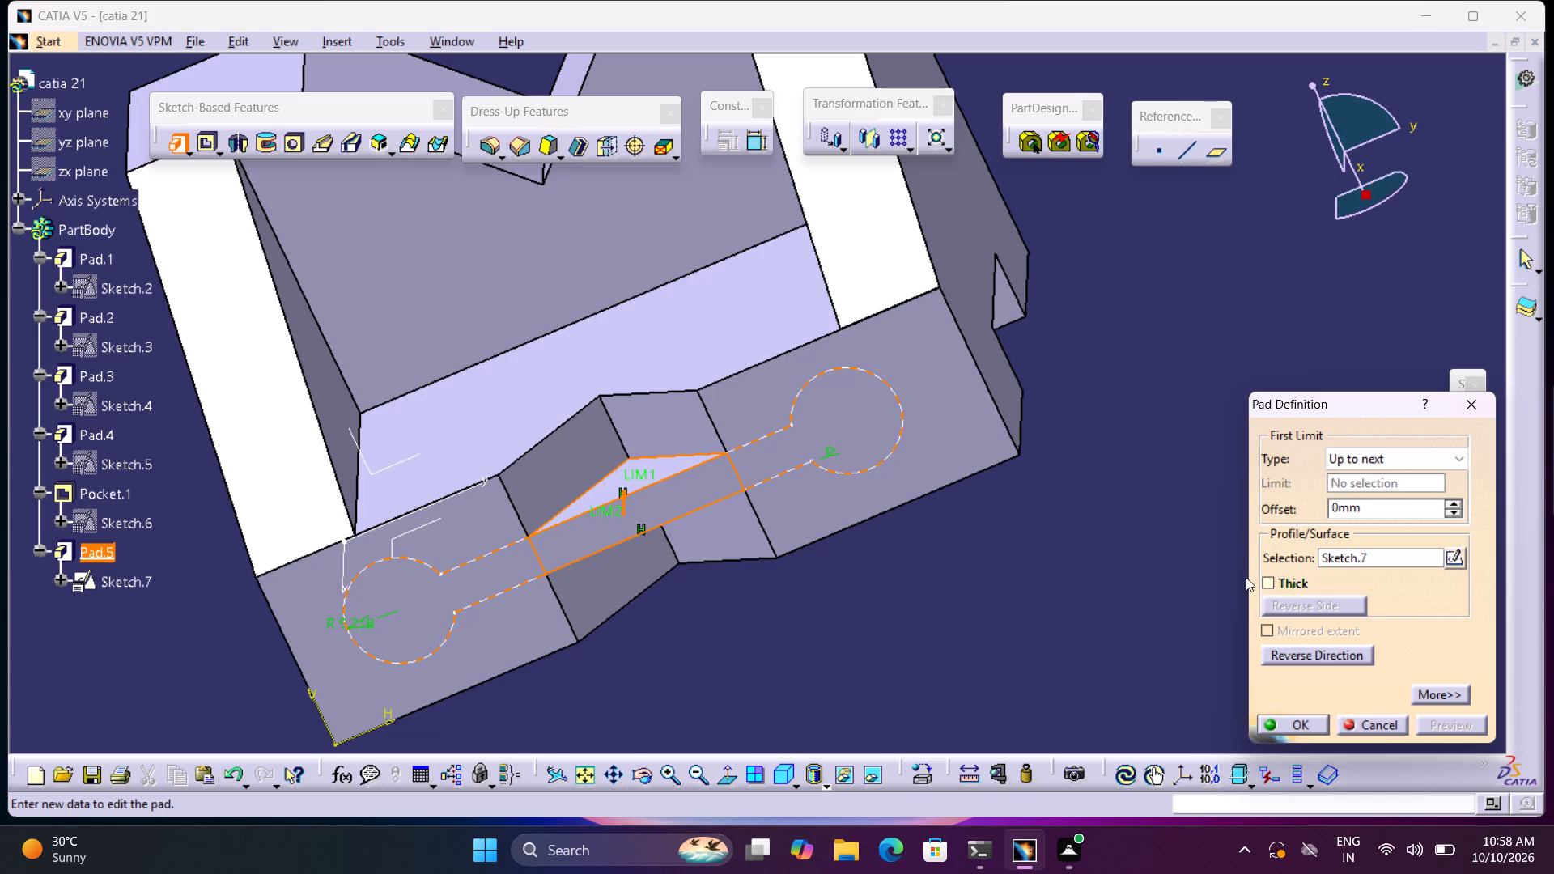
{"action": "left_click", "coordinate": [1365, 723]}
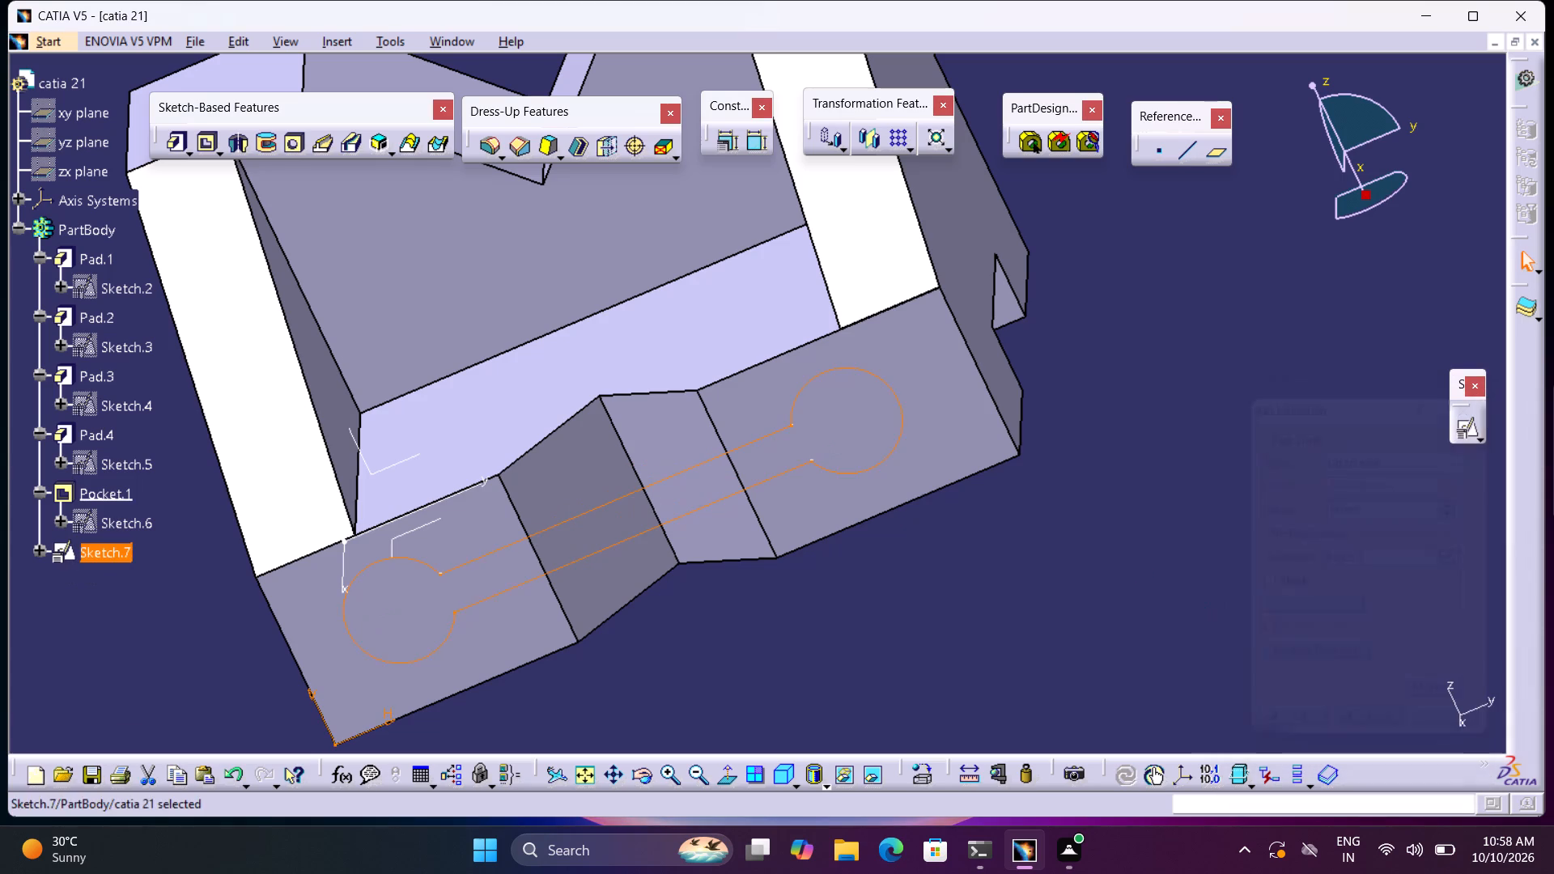
Set up a Pocket of the dumbbell profile into the base with limit type Up to next and preview it.
{"action": "left_click", "coordinate": [206, 143]}
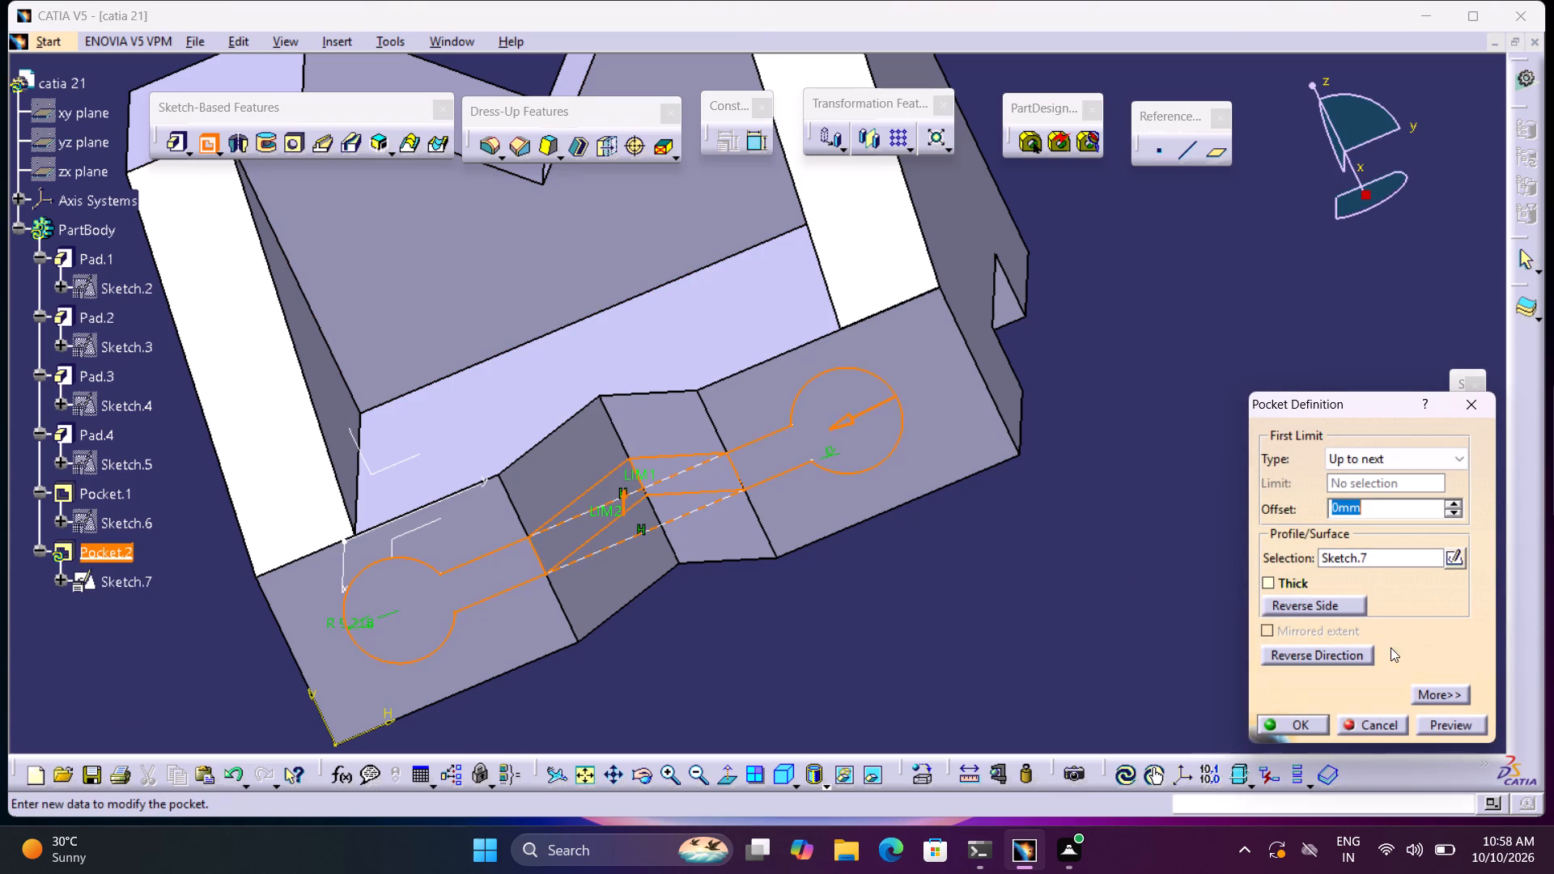
{"action": "left_click", "coordinate": [1444, 726]}
Examine the previewed dumbbell-shaped pocket from several angles, including straight on and isometric.
{"action": "middle_click", "coordinate": [996, 595]}
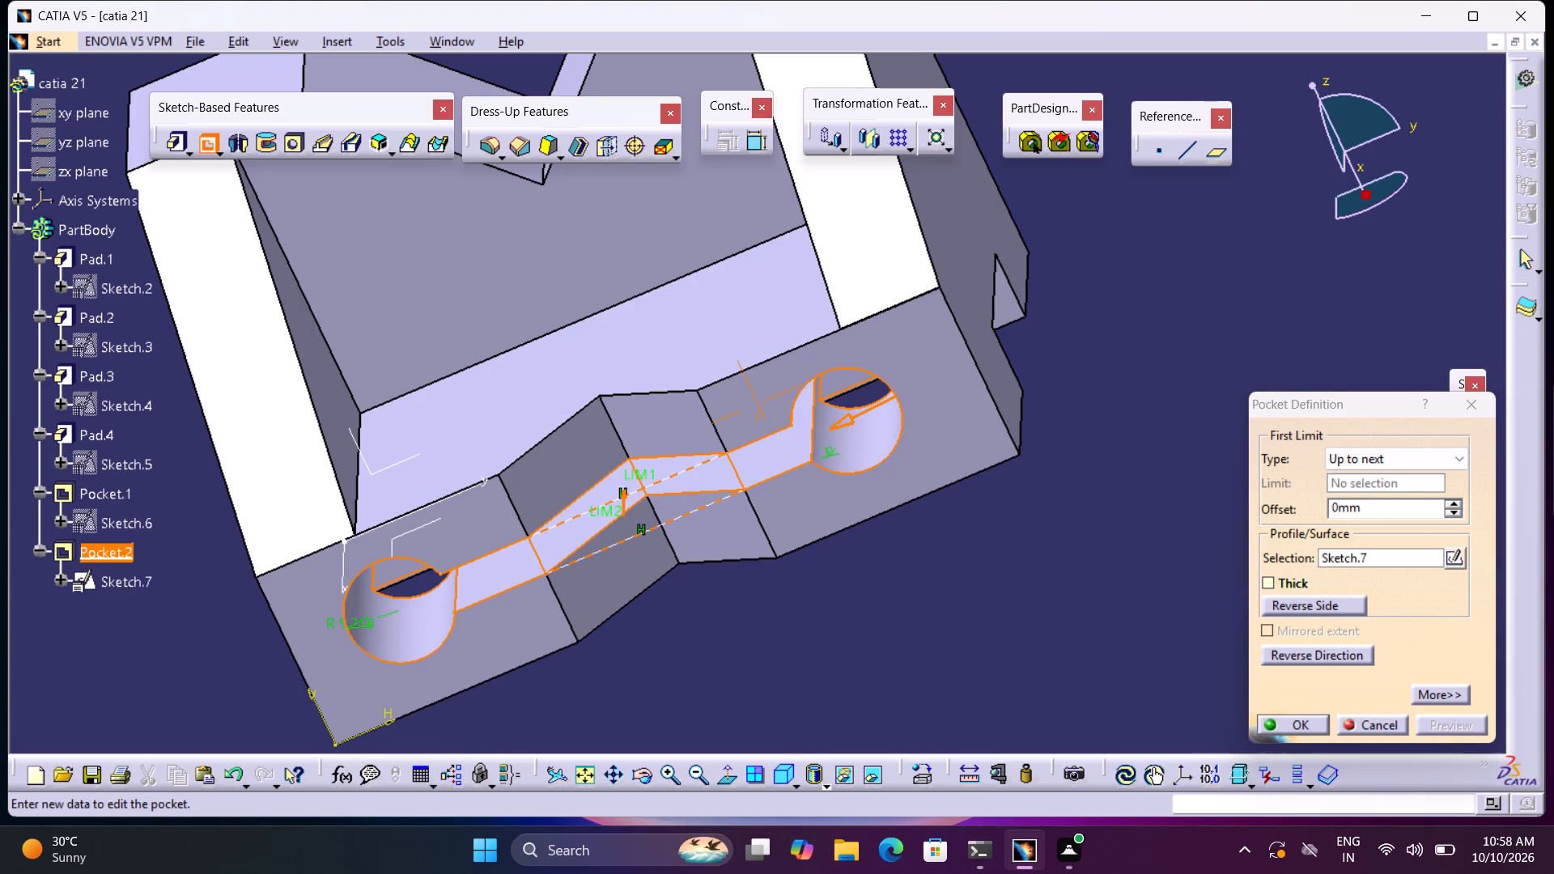
{"action": "right_click", "coordinate": [996, 595]}
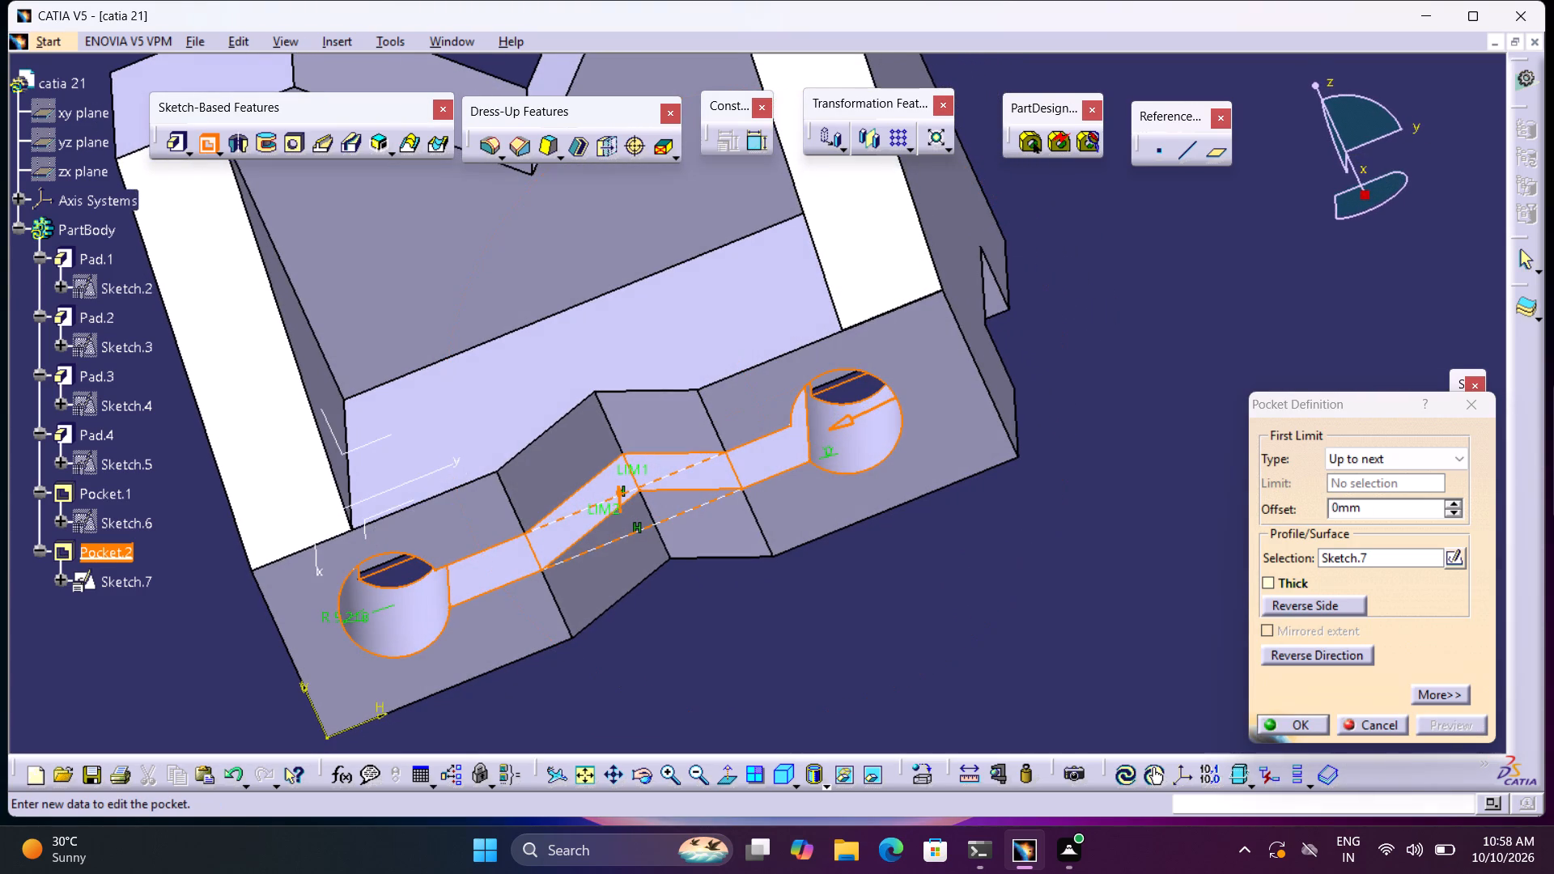
{"action": "middle_click_drag", "start_coordinate": [837, 656], "coordinate": [966, 648]}
{"action": "right_click_drag", "start_coordinate": [860, 656], "coordinate": [951, 647]}
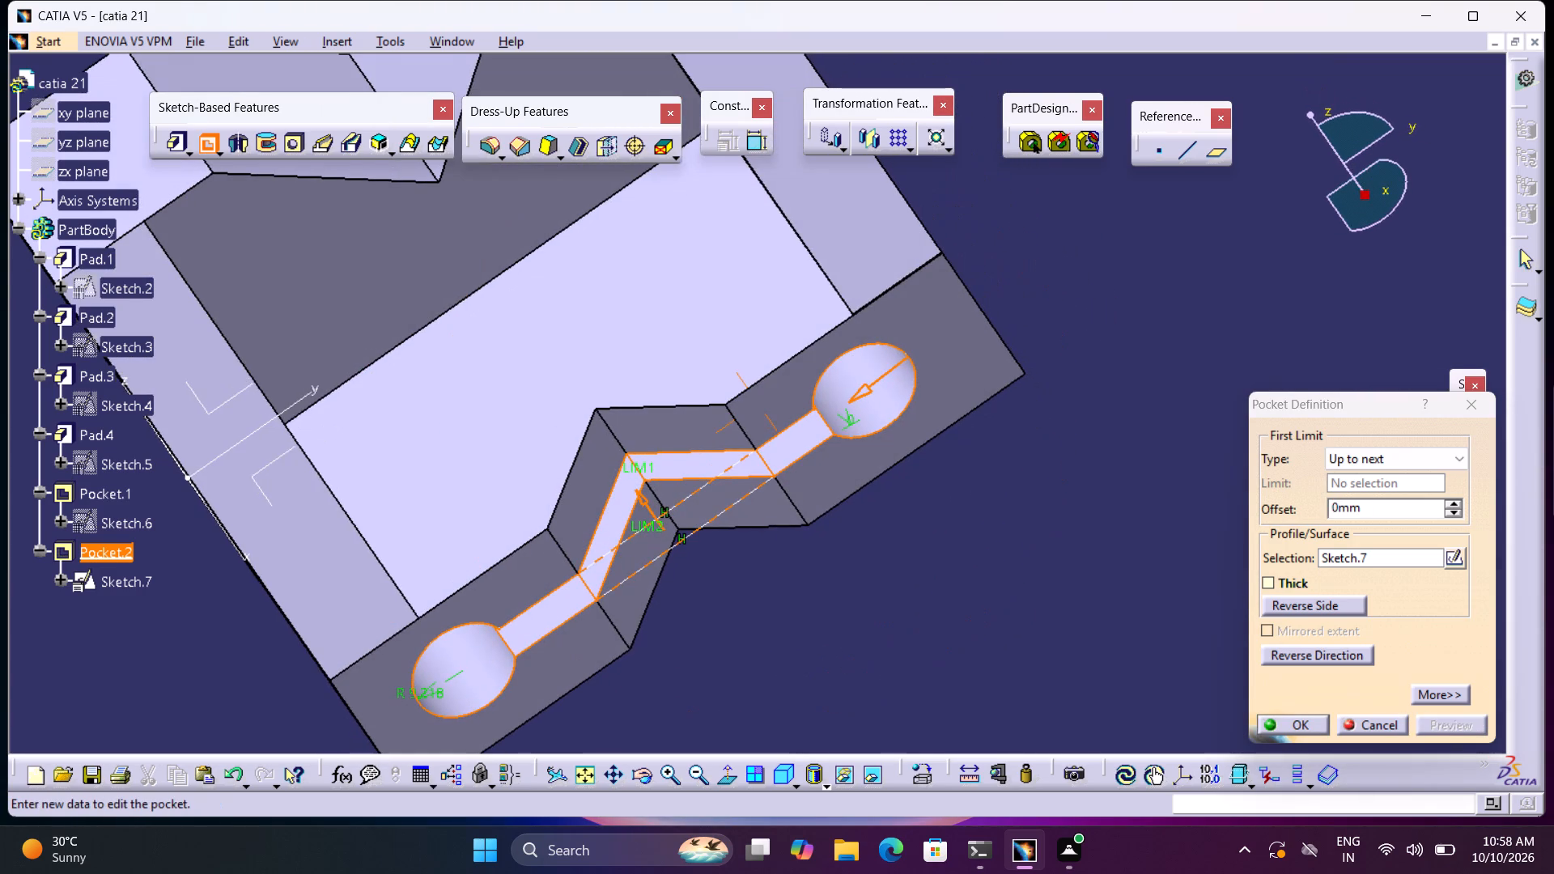
{"action": "middle_click_drag", "start_coordinate": [966, 648], "coordinate": [953, 618]}
{"action": "right_click_drag", "start_coordinate": [970, 648], "coordinate": [953, 618]}
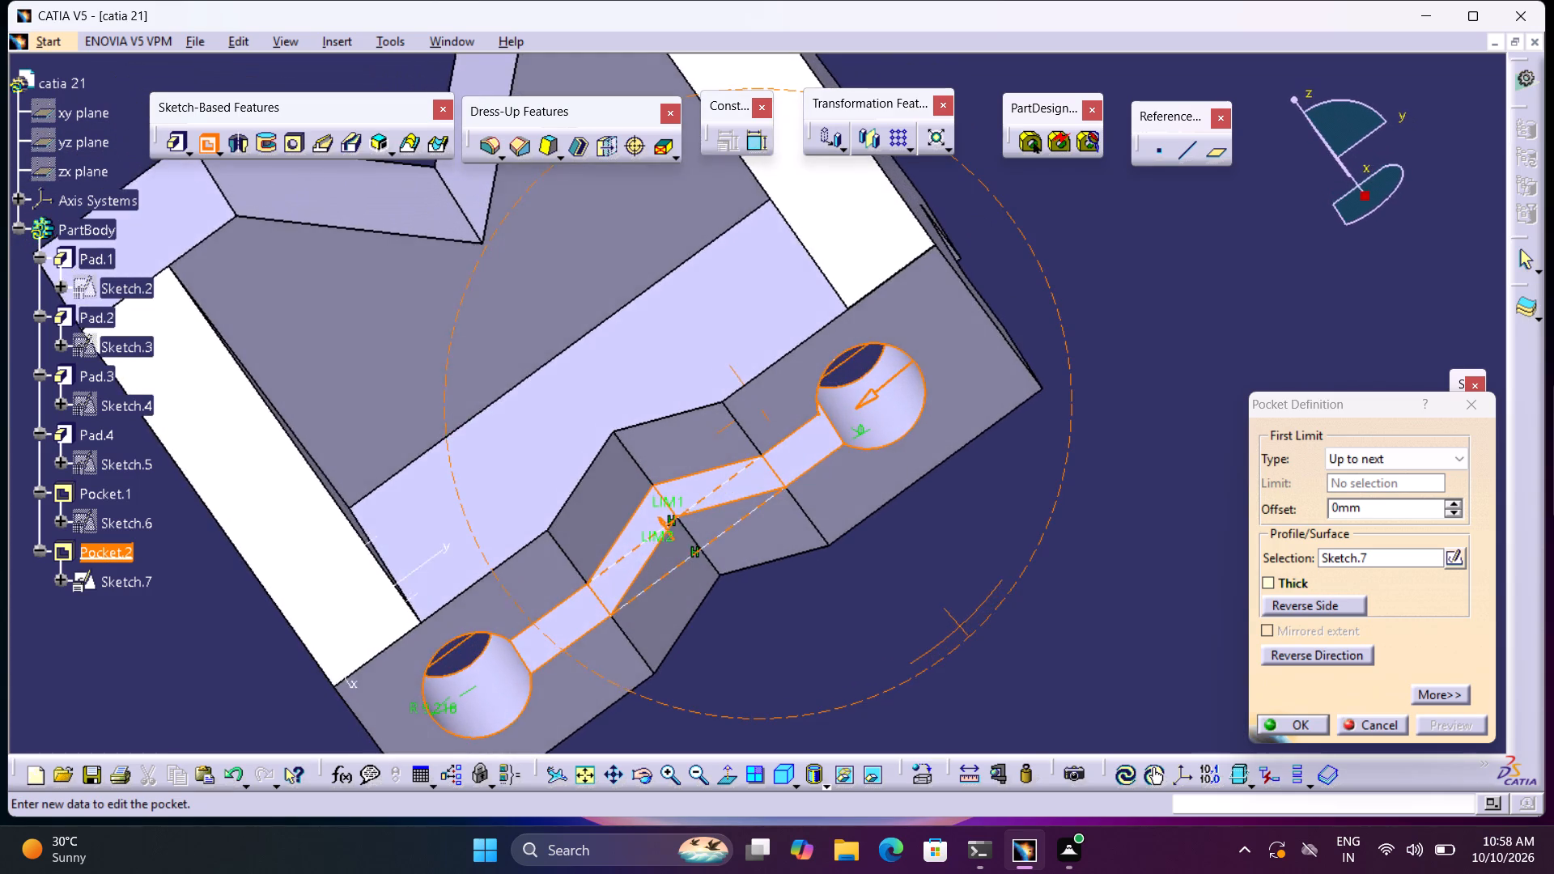
{"action": "right_click_drag", "start_coordinate": [953, 618], "coordinate": [933, 541]}
{"action": "middle_click_drag", "start_coordinate": [953, 618], "coordinate": [934, 542]}
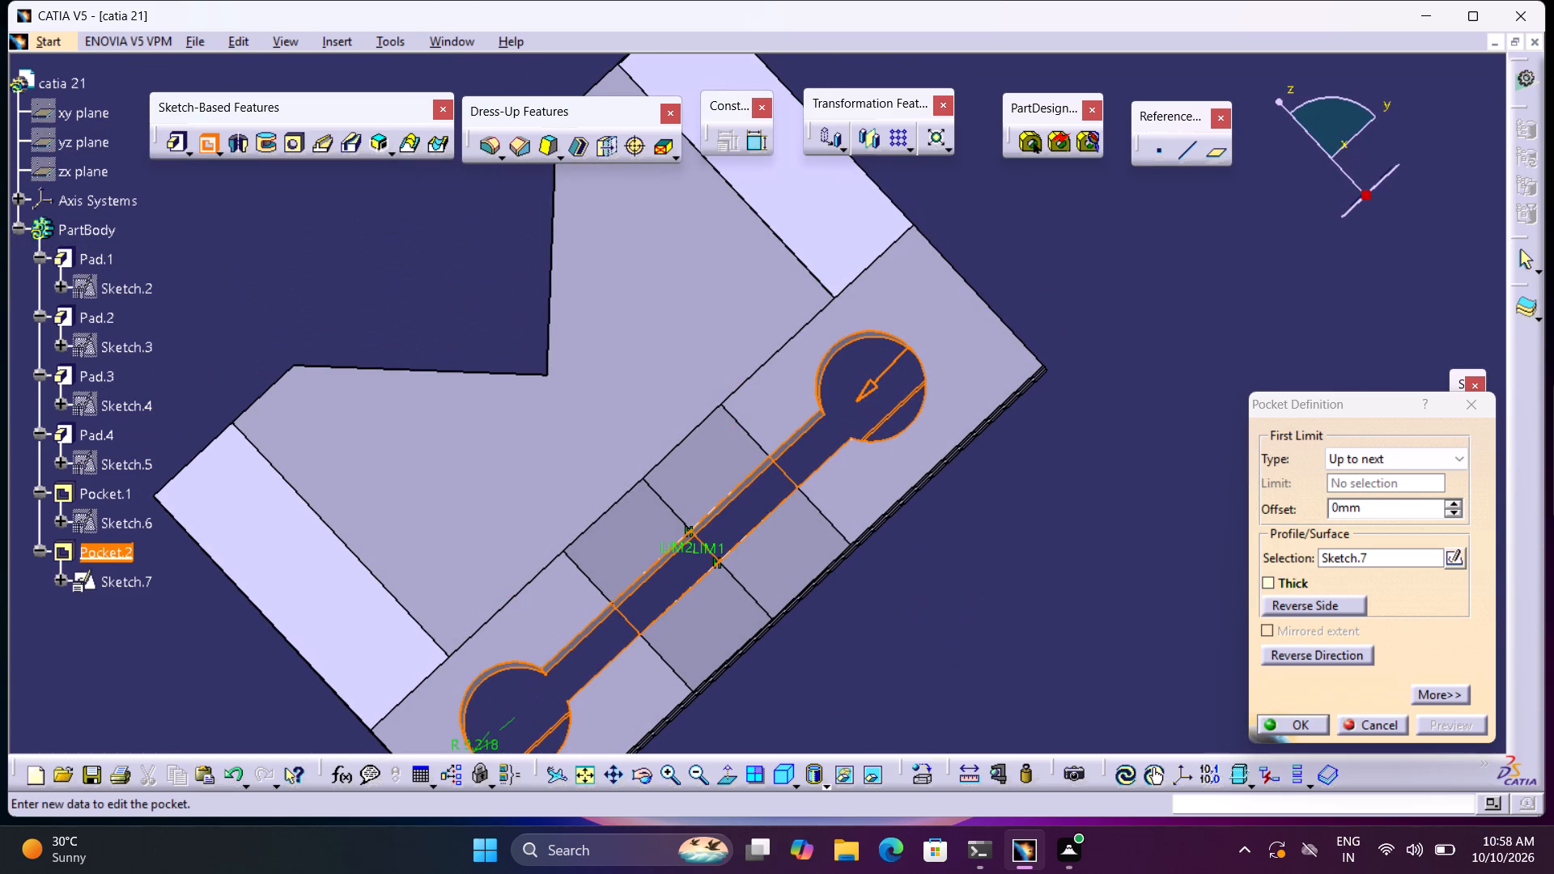
{"action": "left_click", "coordinate": [784, 774]}
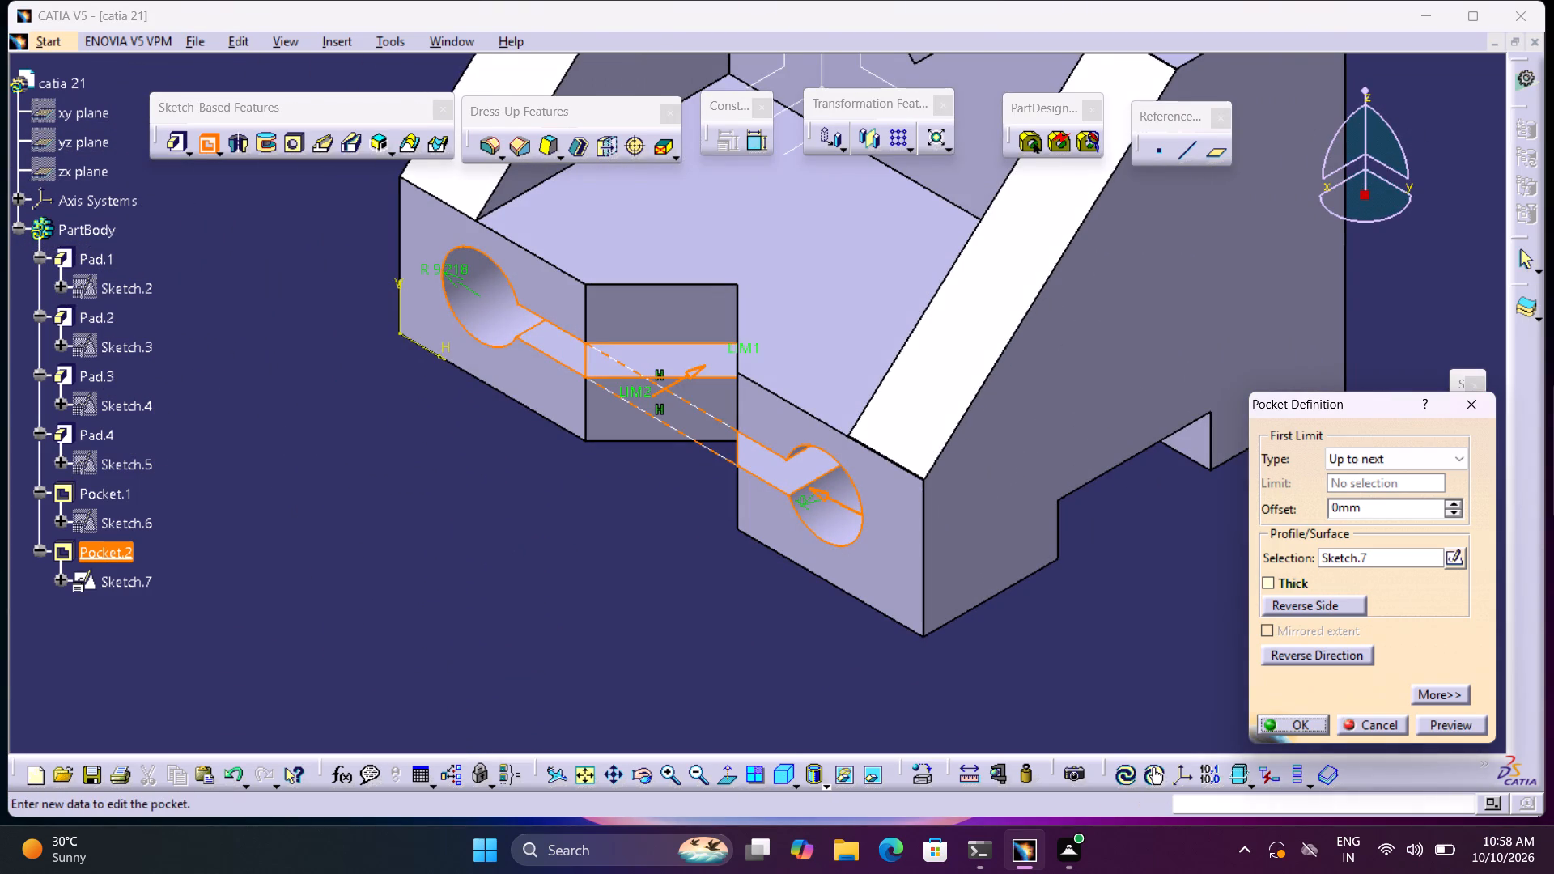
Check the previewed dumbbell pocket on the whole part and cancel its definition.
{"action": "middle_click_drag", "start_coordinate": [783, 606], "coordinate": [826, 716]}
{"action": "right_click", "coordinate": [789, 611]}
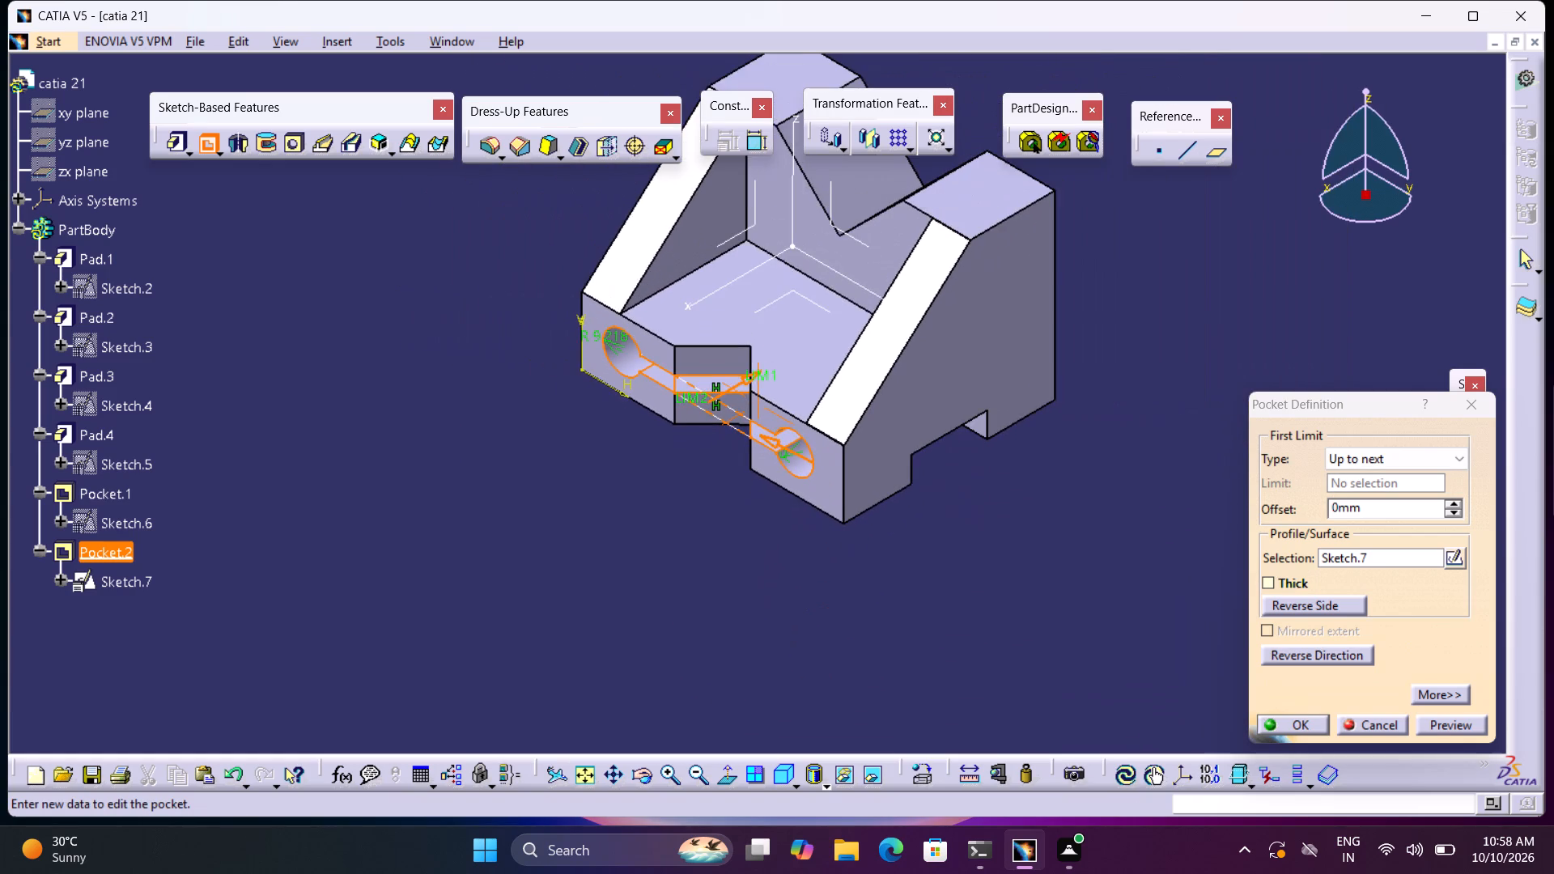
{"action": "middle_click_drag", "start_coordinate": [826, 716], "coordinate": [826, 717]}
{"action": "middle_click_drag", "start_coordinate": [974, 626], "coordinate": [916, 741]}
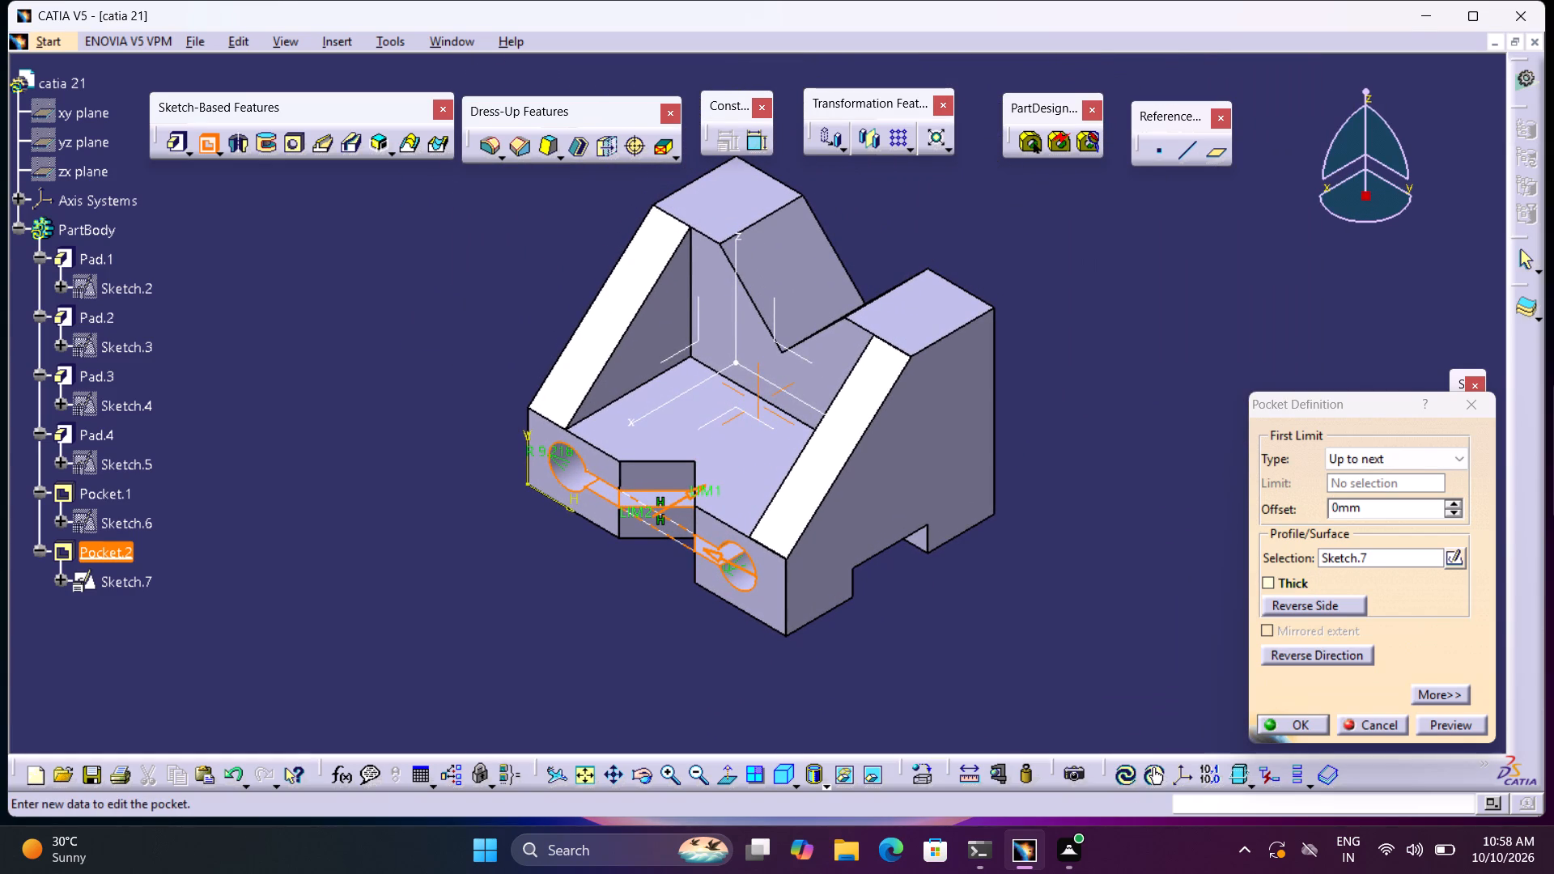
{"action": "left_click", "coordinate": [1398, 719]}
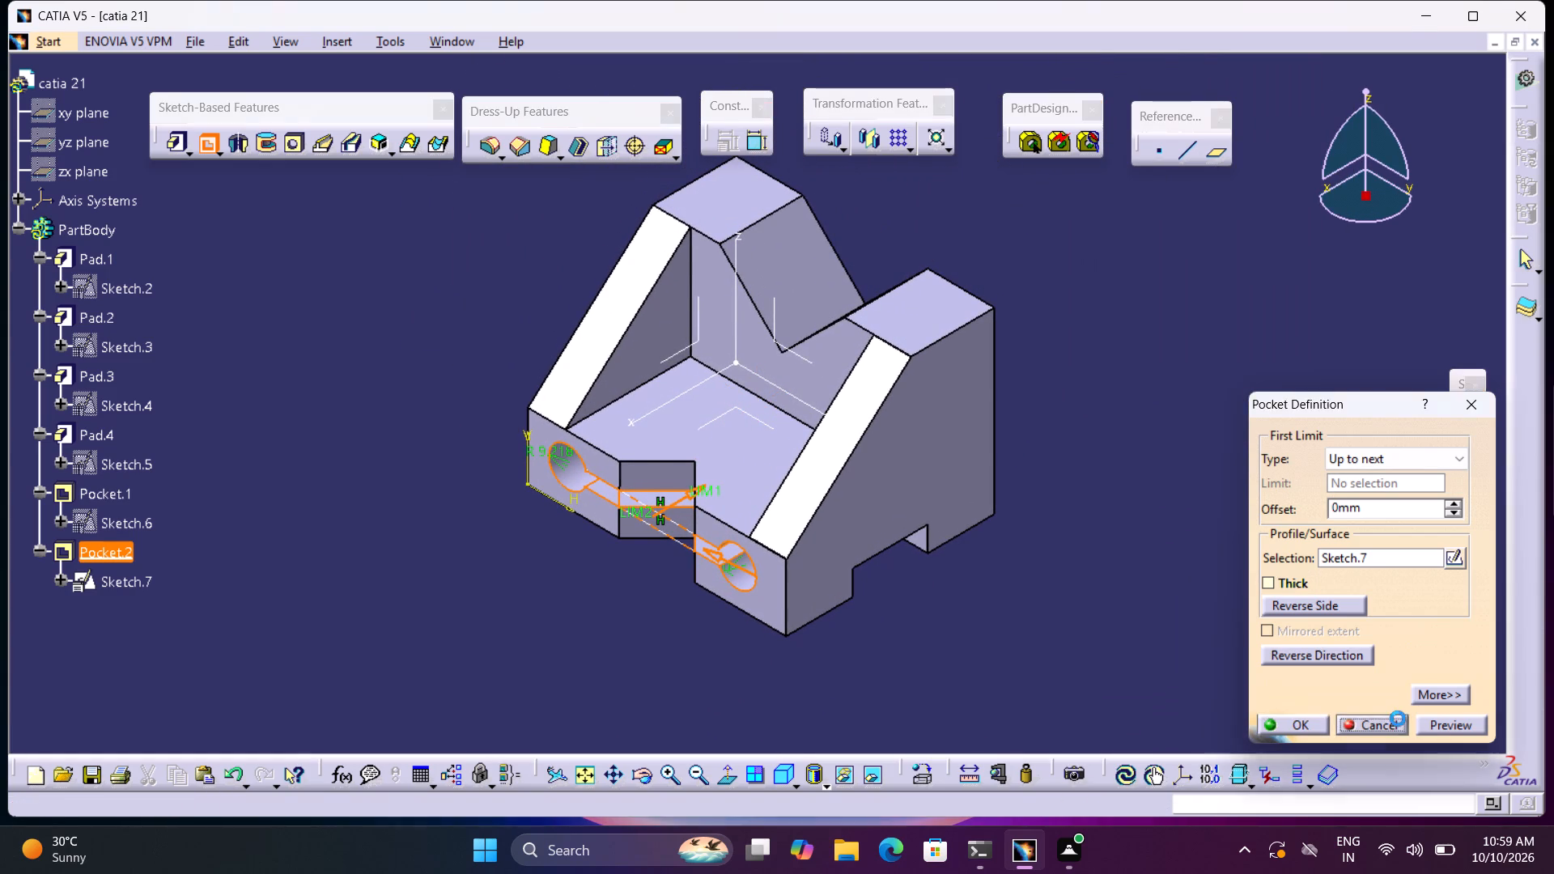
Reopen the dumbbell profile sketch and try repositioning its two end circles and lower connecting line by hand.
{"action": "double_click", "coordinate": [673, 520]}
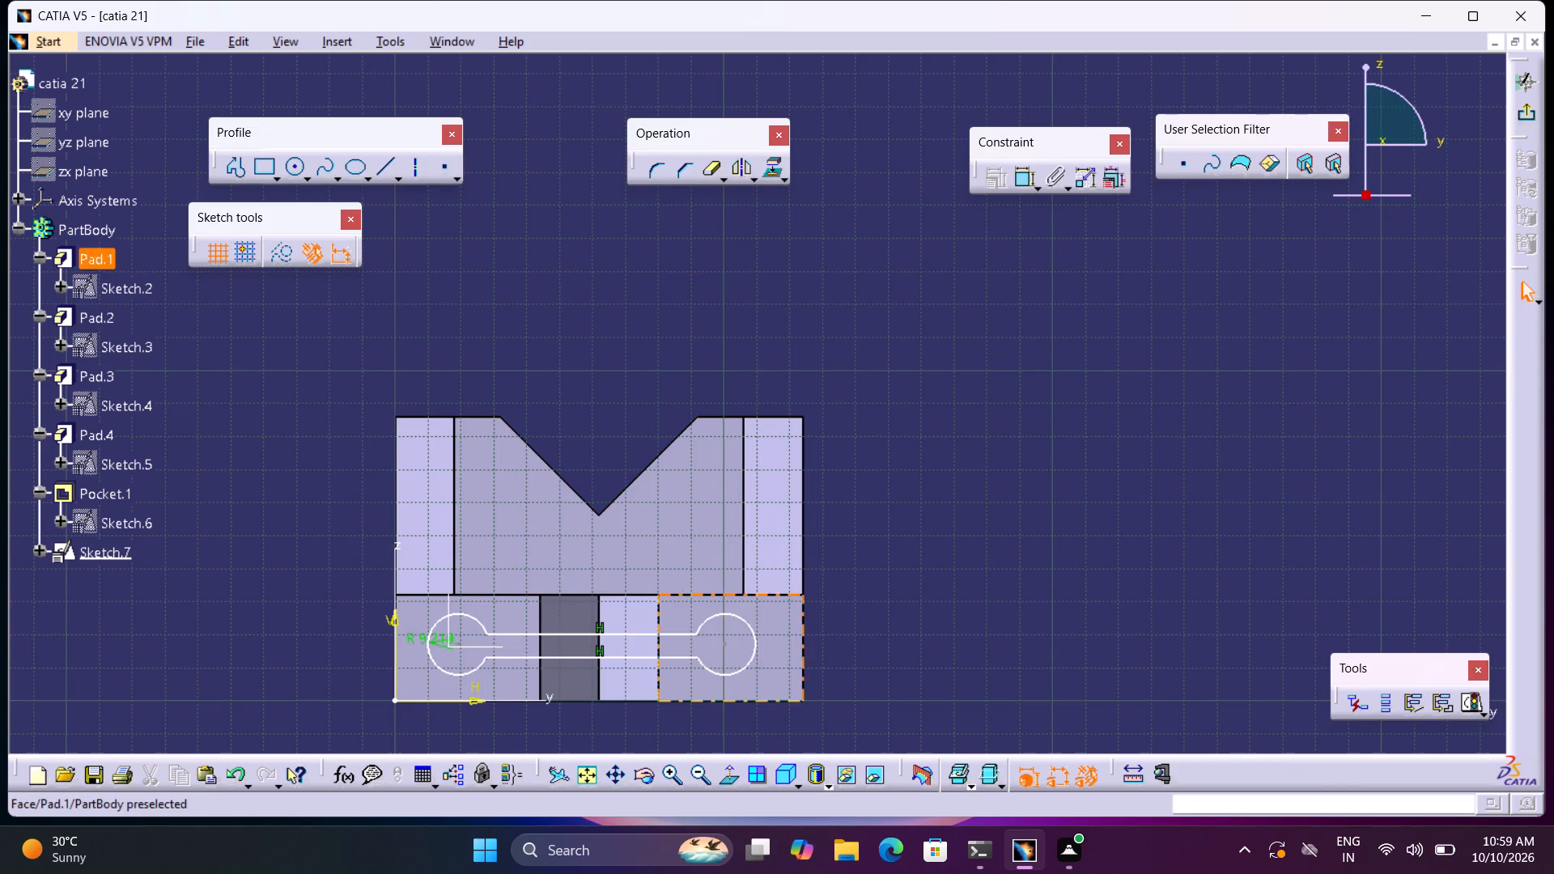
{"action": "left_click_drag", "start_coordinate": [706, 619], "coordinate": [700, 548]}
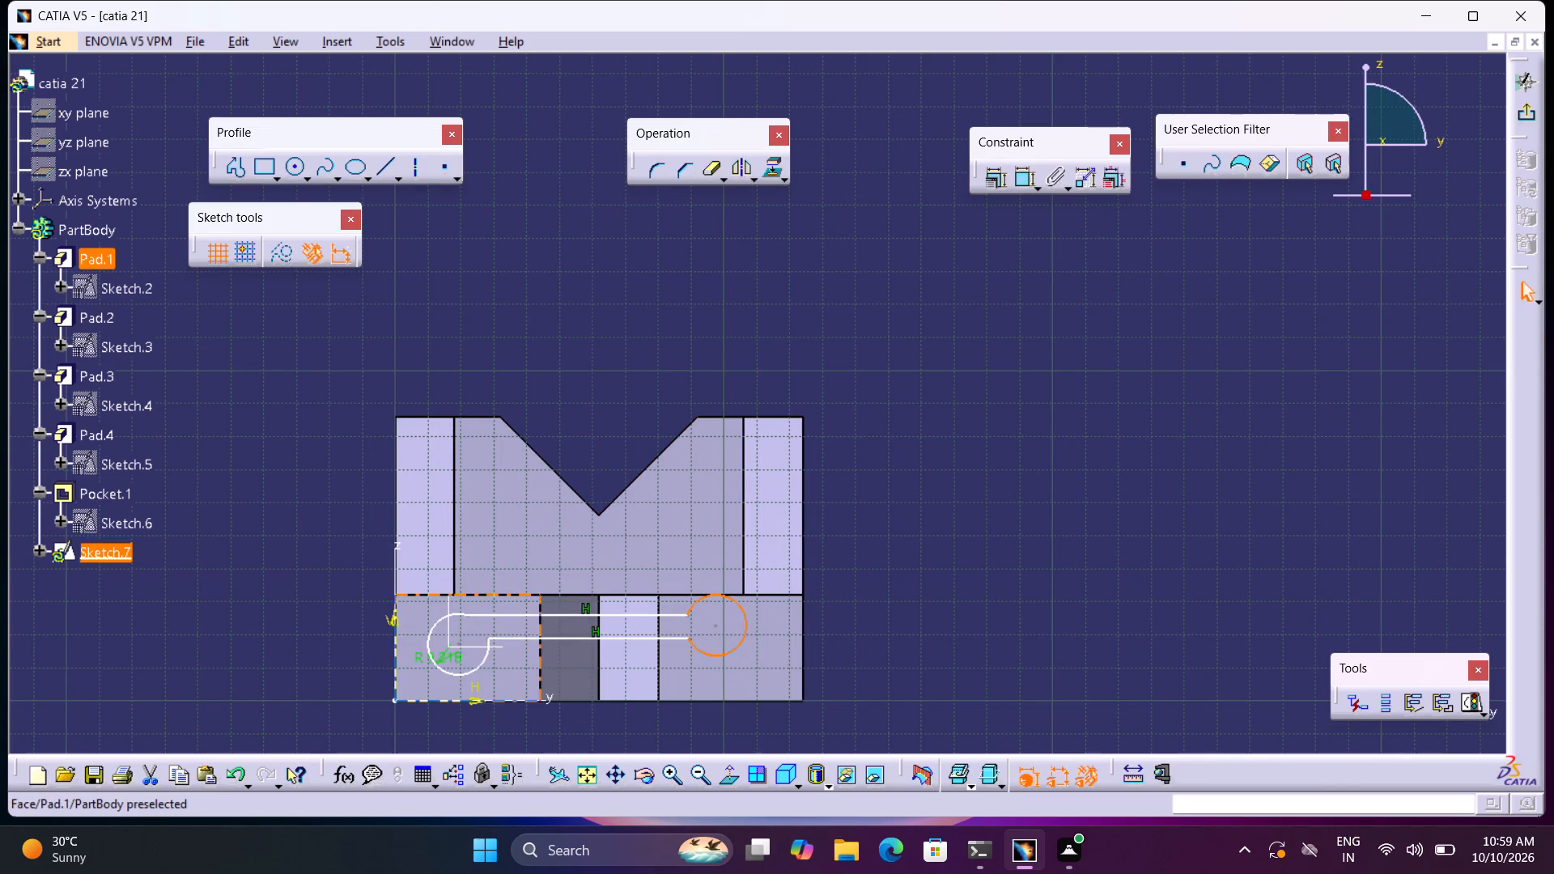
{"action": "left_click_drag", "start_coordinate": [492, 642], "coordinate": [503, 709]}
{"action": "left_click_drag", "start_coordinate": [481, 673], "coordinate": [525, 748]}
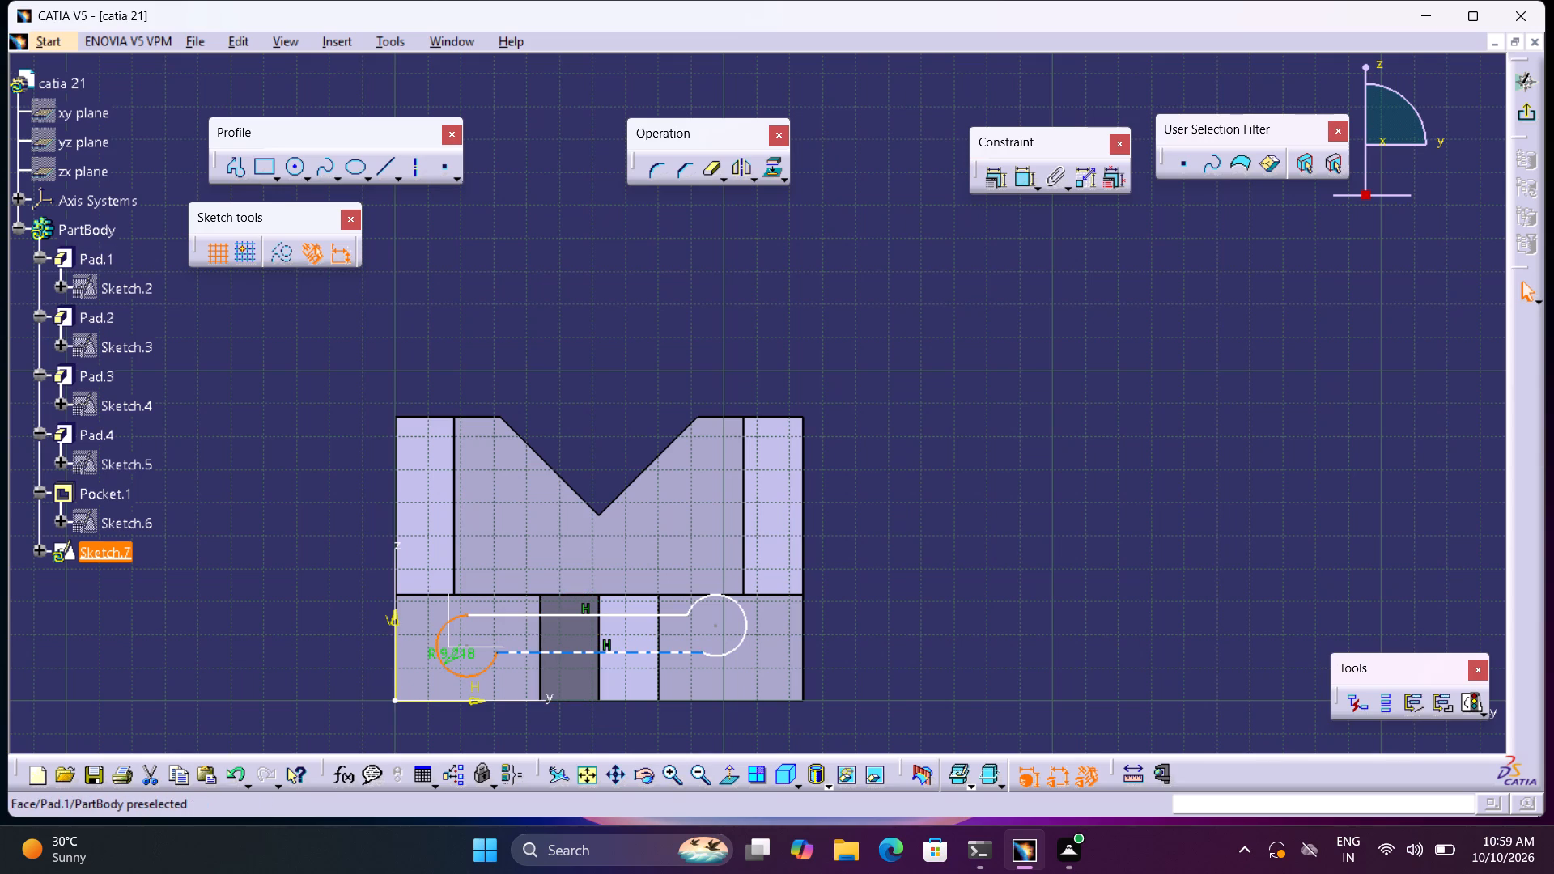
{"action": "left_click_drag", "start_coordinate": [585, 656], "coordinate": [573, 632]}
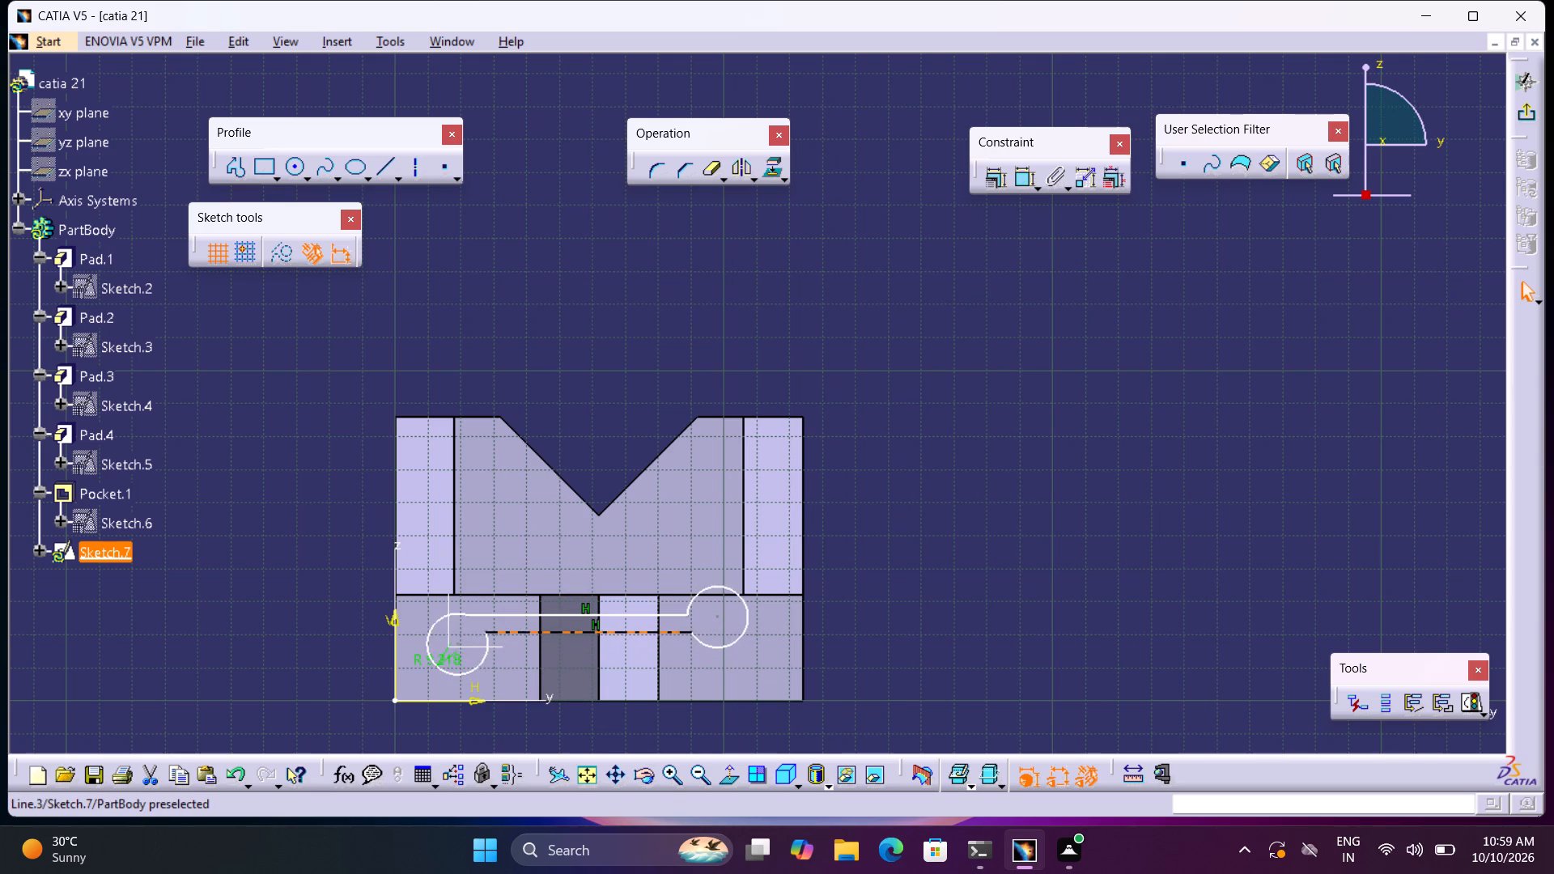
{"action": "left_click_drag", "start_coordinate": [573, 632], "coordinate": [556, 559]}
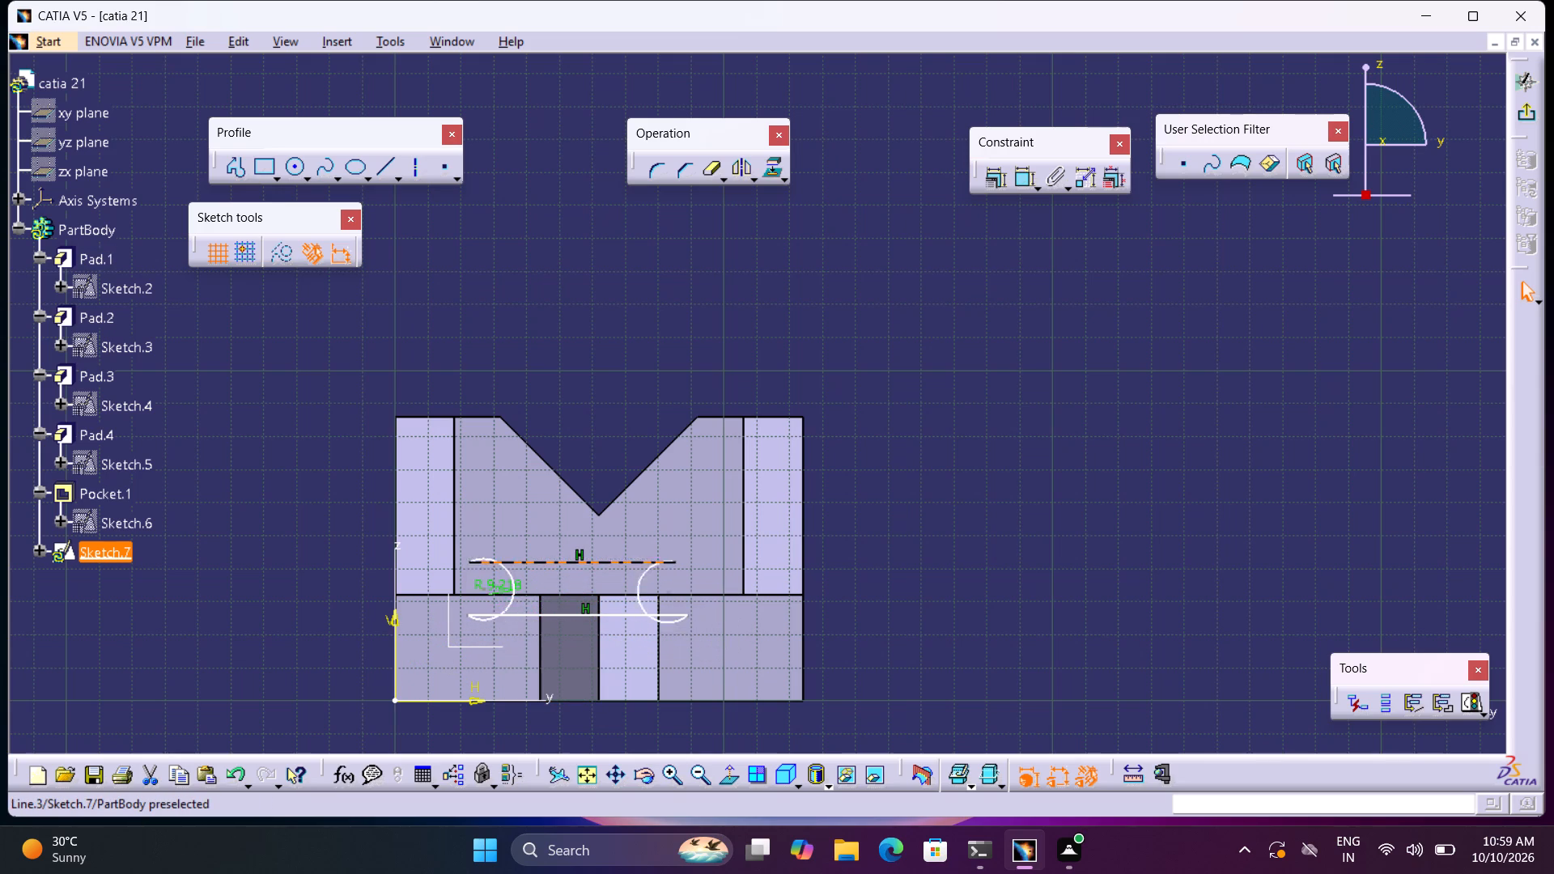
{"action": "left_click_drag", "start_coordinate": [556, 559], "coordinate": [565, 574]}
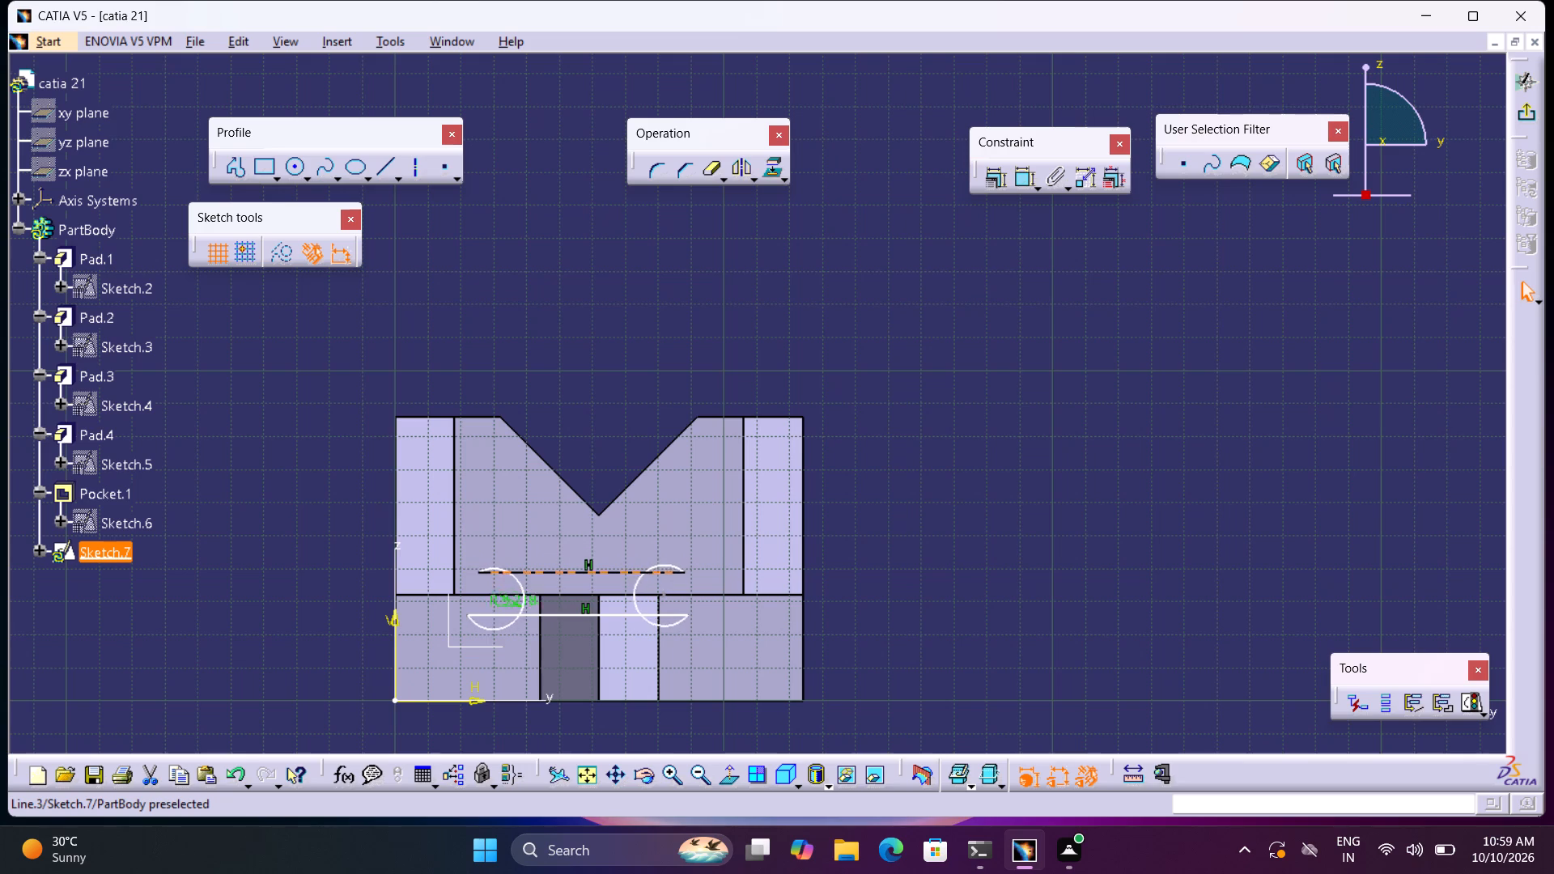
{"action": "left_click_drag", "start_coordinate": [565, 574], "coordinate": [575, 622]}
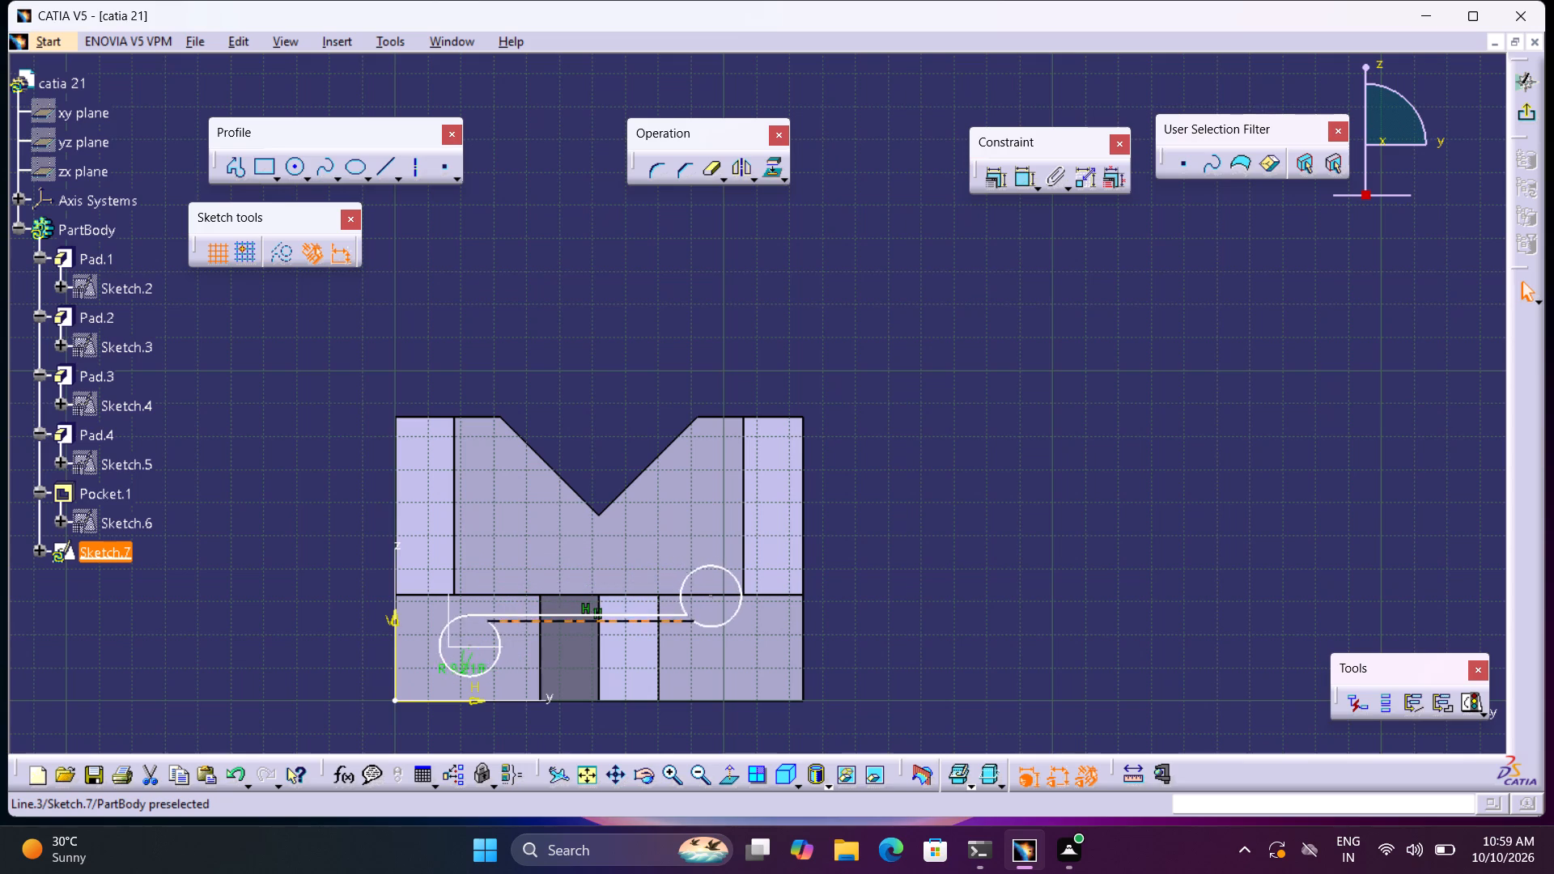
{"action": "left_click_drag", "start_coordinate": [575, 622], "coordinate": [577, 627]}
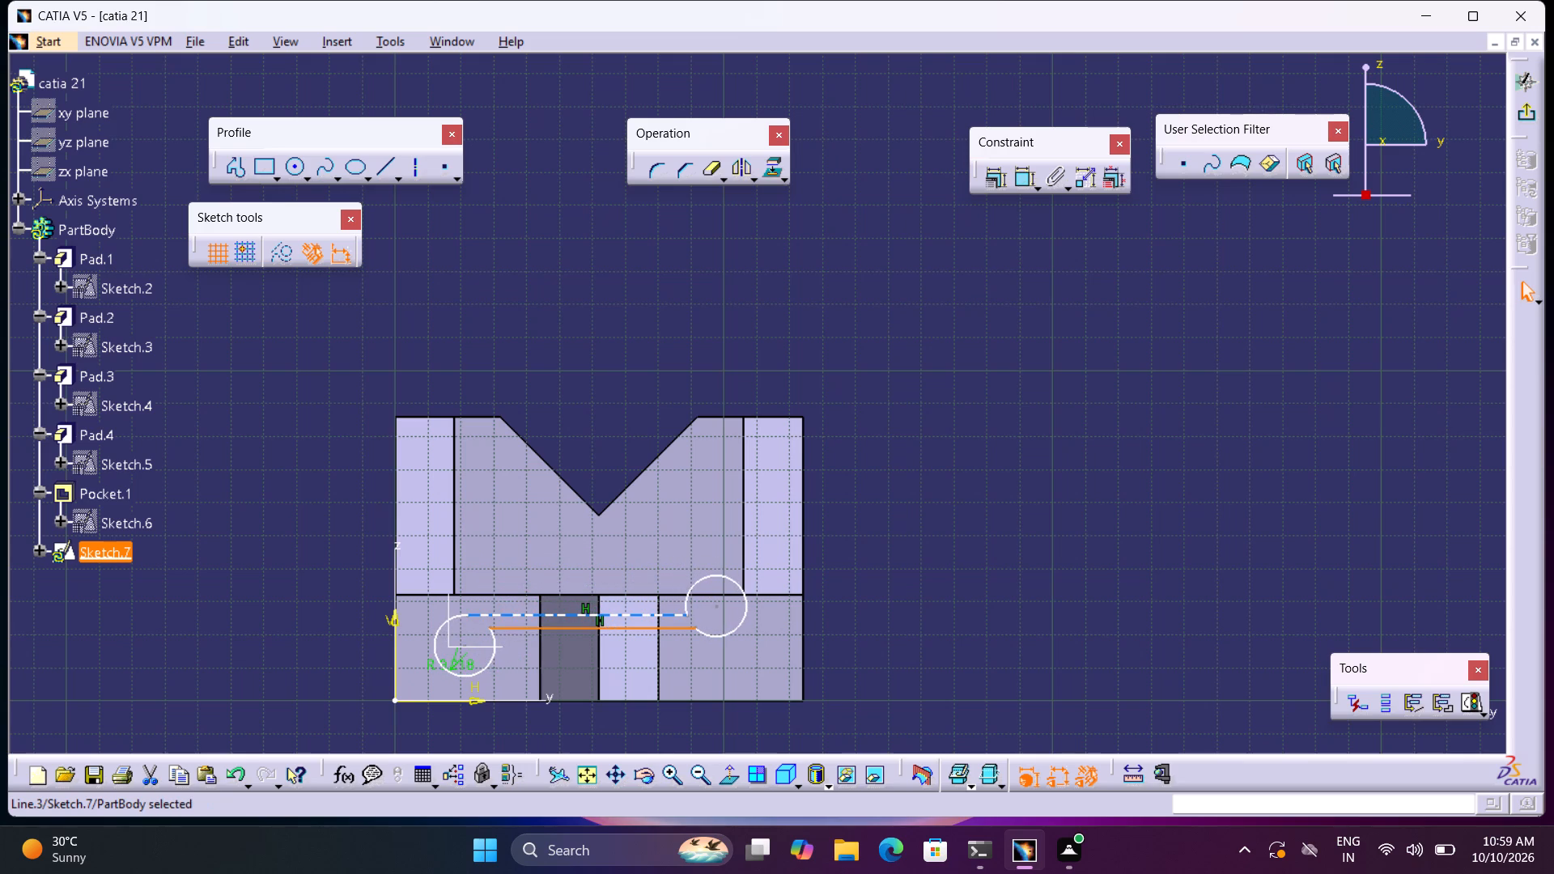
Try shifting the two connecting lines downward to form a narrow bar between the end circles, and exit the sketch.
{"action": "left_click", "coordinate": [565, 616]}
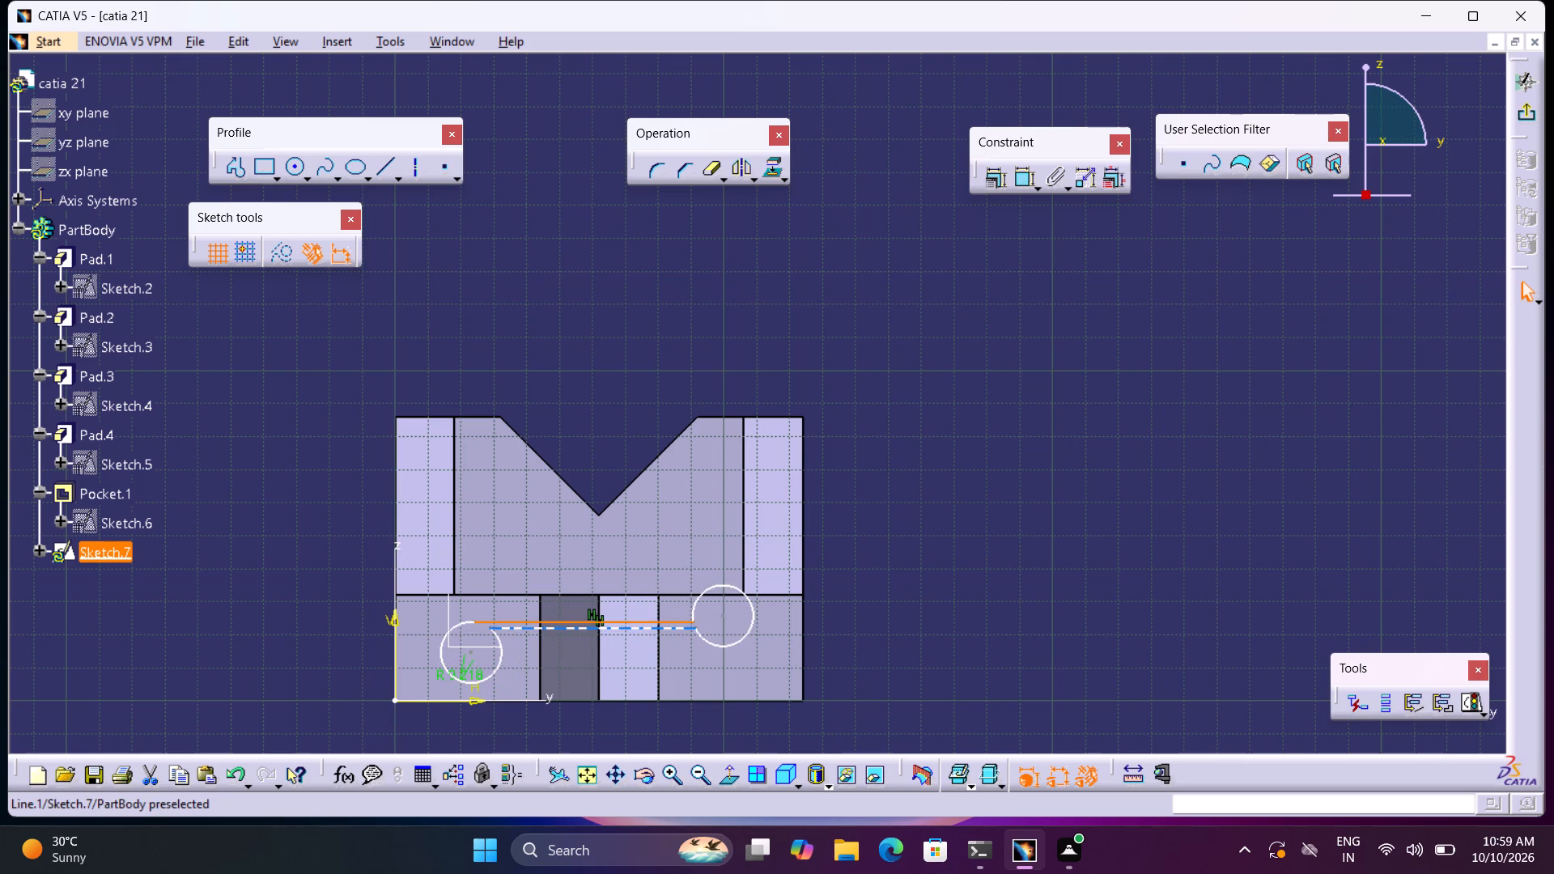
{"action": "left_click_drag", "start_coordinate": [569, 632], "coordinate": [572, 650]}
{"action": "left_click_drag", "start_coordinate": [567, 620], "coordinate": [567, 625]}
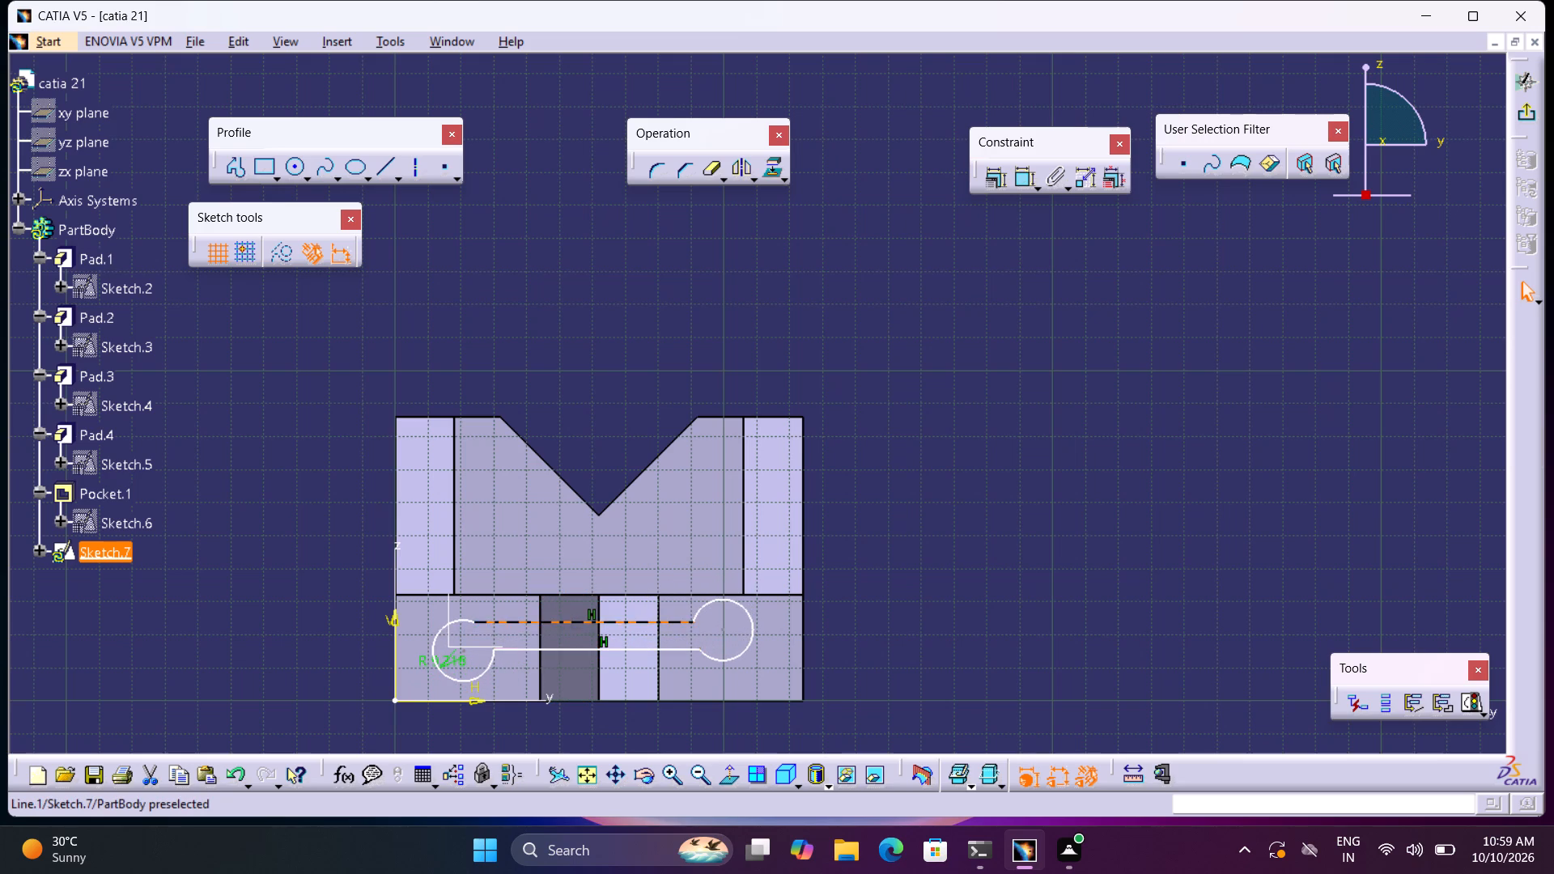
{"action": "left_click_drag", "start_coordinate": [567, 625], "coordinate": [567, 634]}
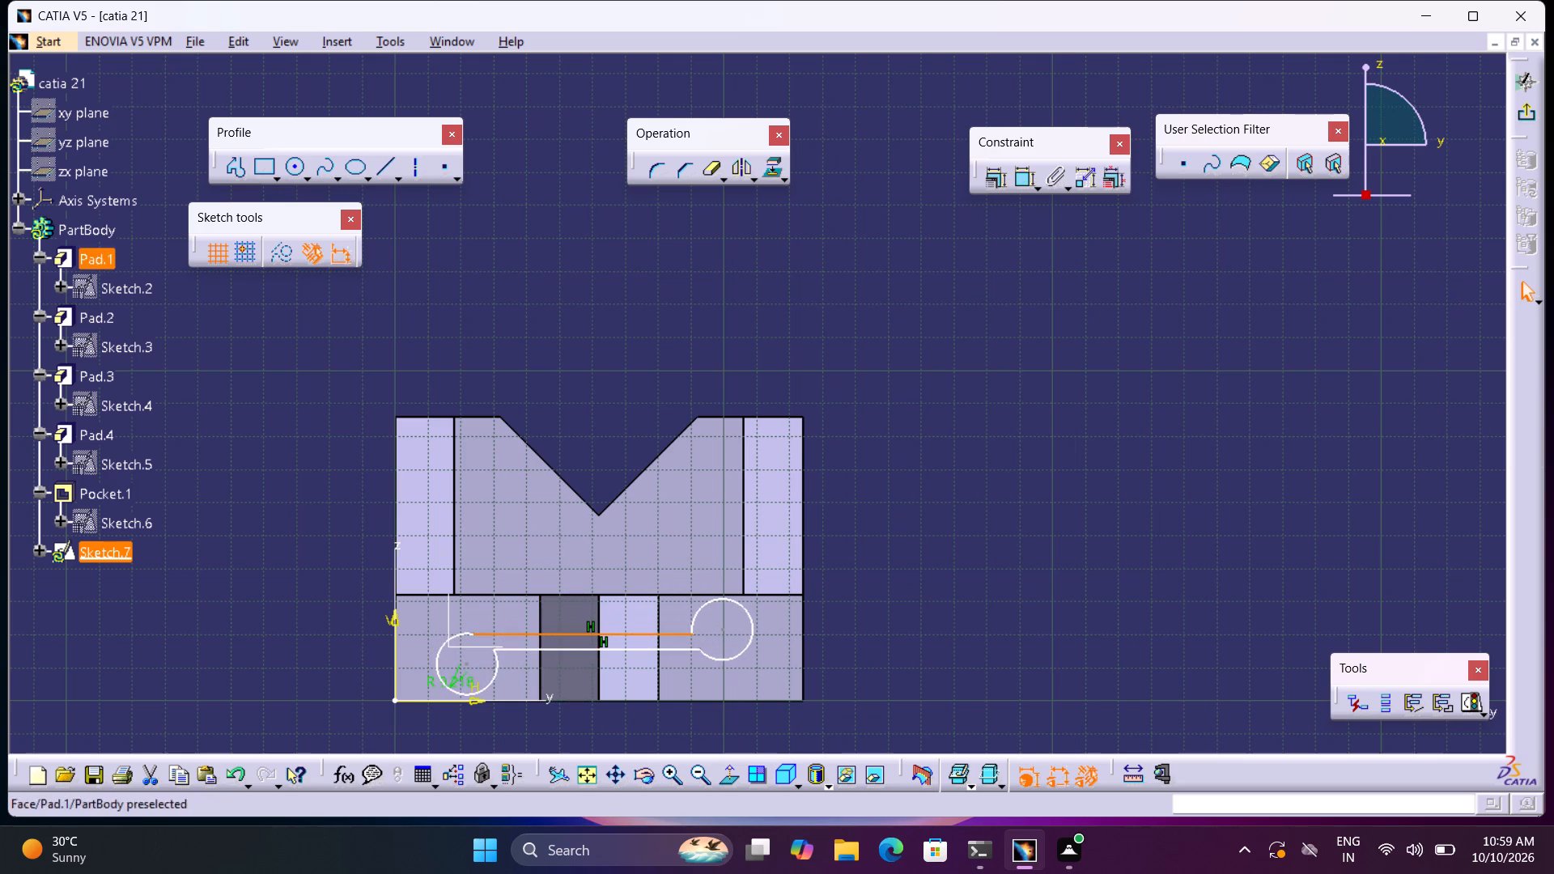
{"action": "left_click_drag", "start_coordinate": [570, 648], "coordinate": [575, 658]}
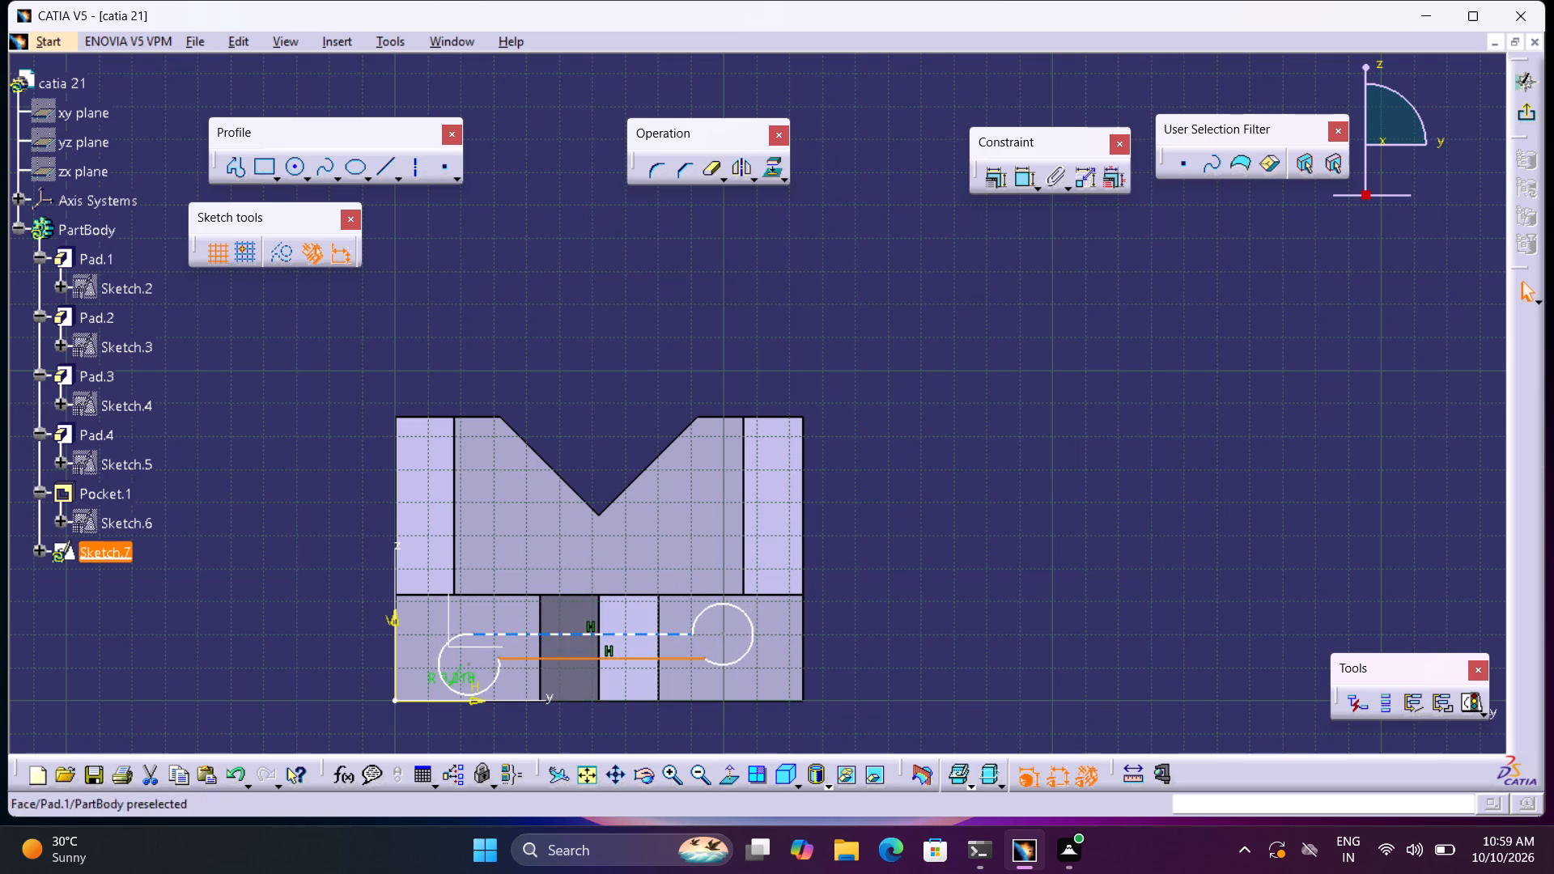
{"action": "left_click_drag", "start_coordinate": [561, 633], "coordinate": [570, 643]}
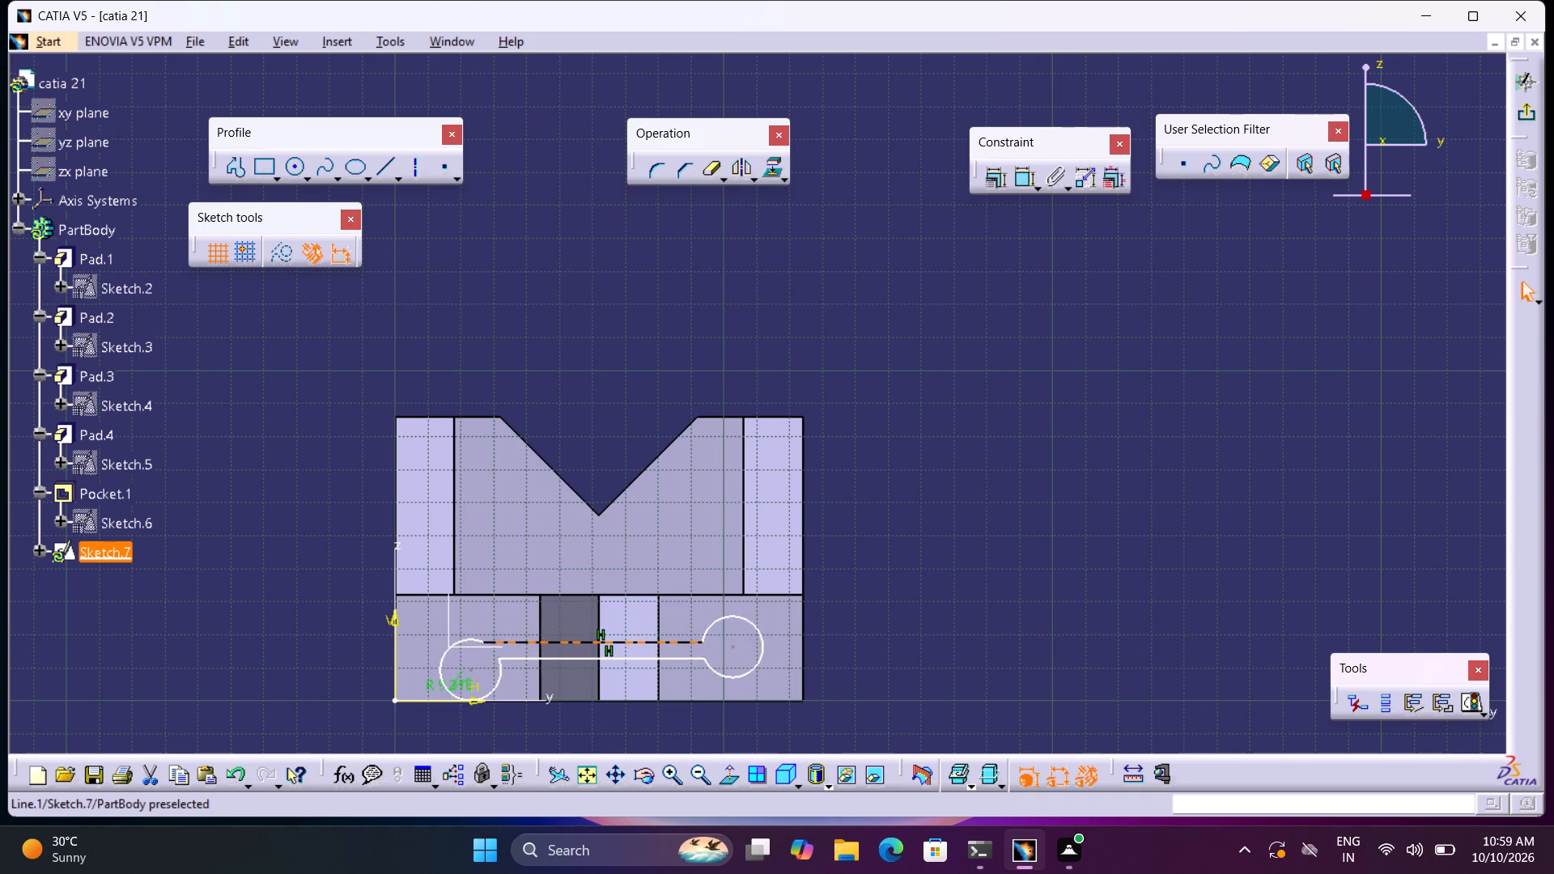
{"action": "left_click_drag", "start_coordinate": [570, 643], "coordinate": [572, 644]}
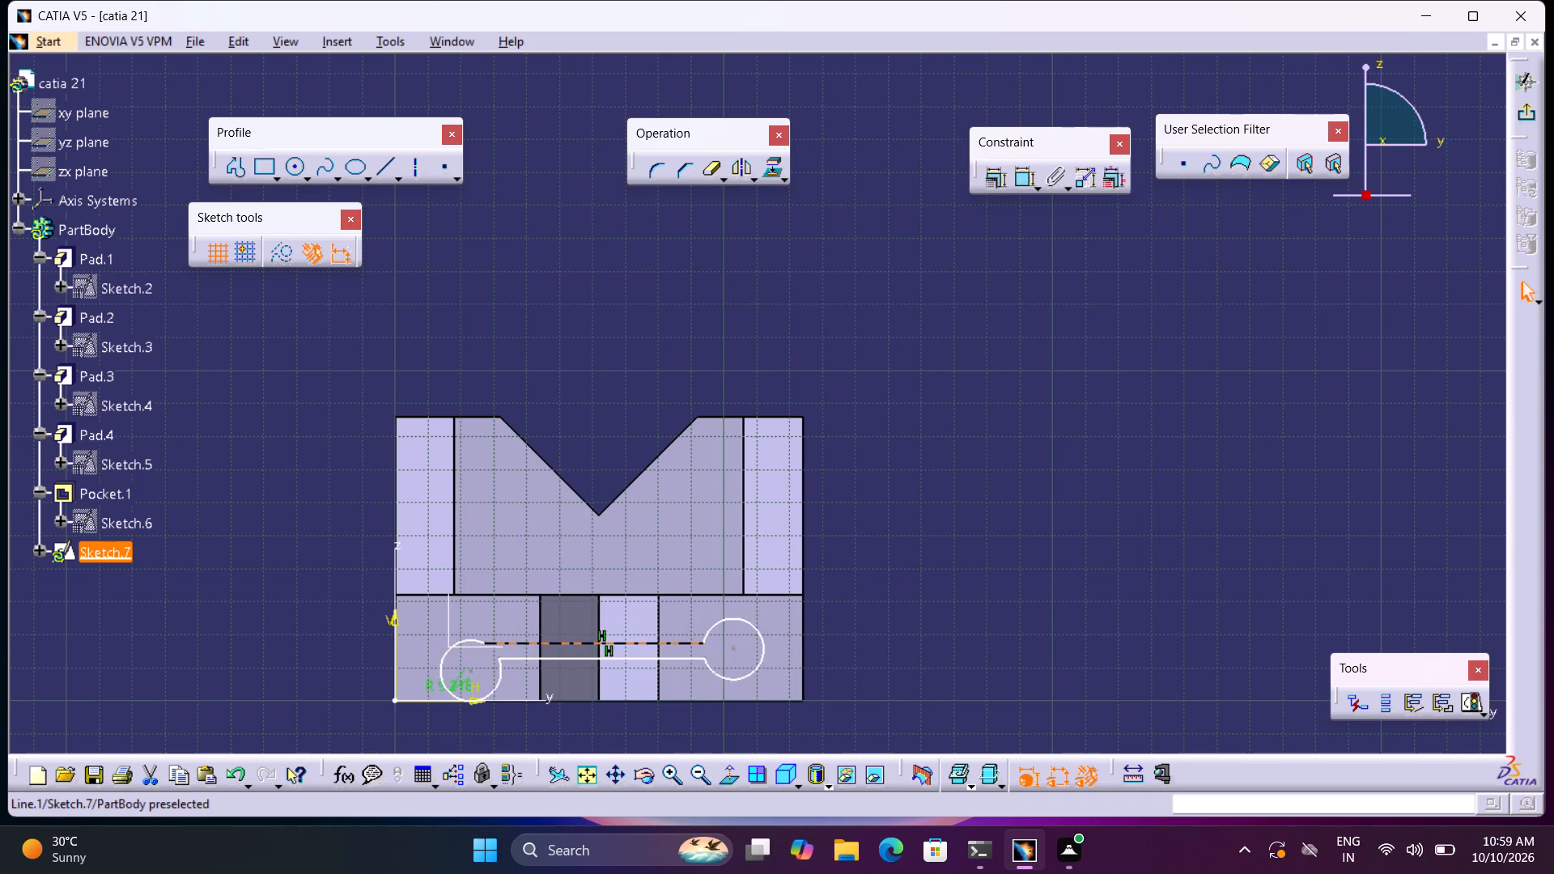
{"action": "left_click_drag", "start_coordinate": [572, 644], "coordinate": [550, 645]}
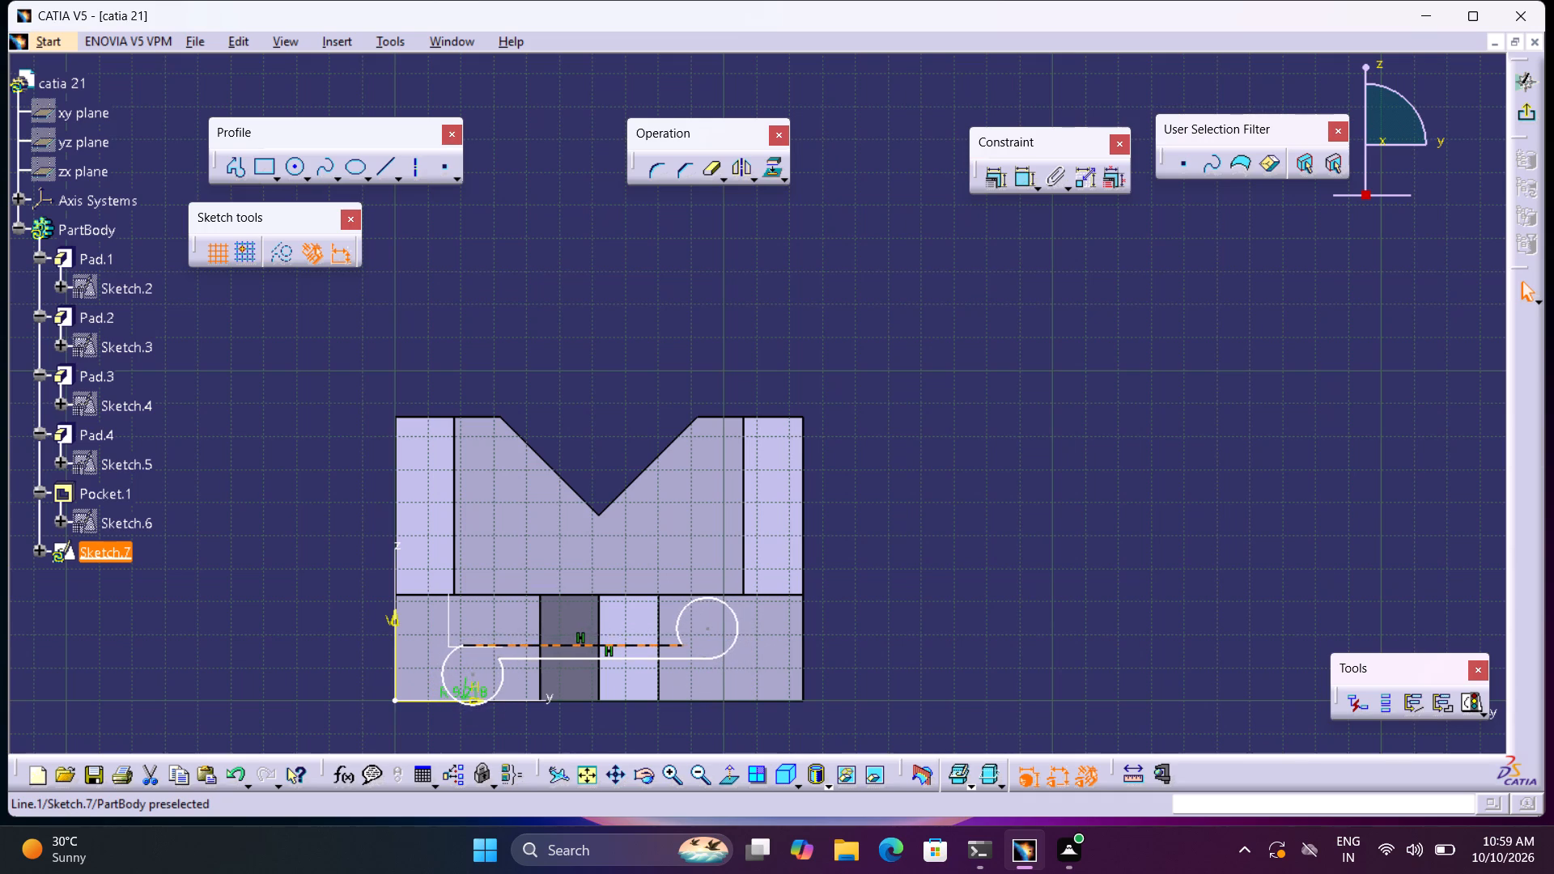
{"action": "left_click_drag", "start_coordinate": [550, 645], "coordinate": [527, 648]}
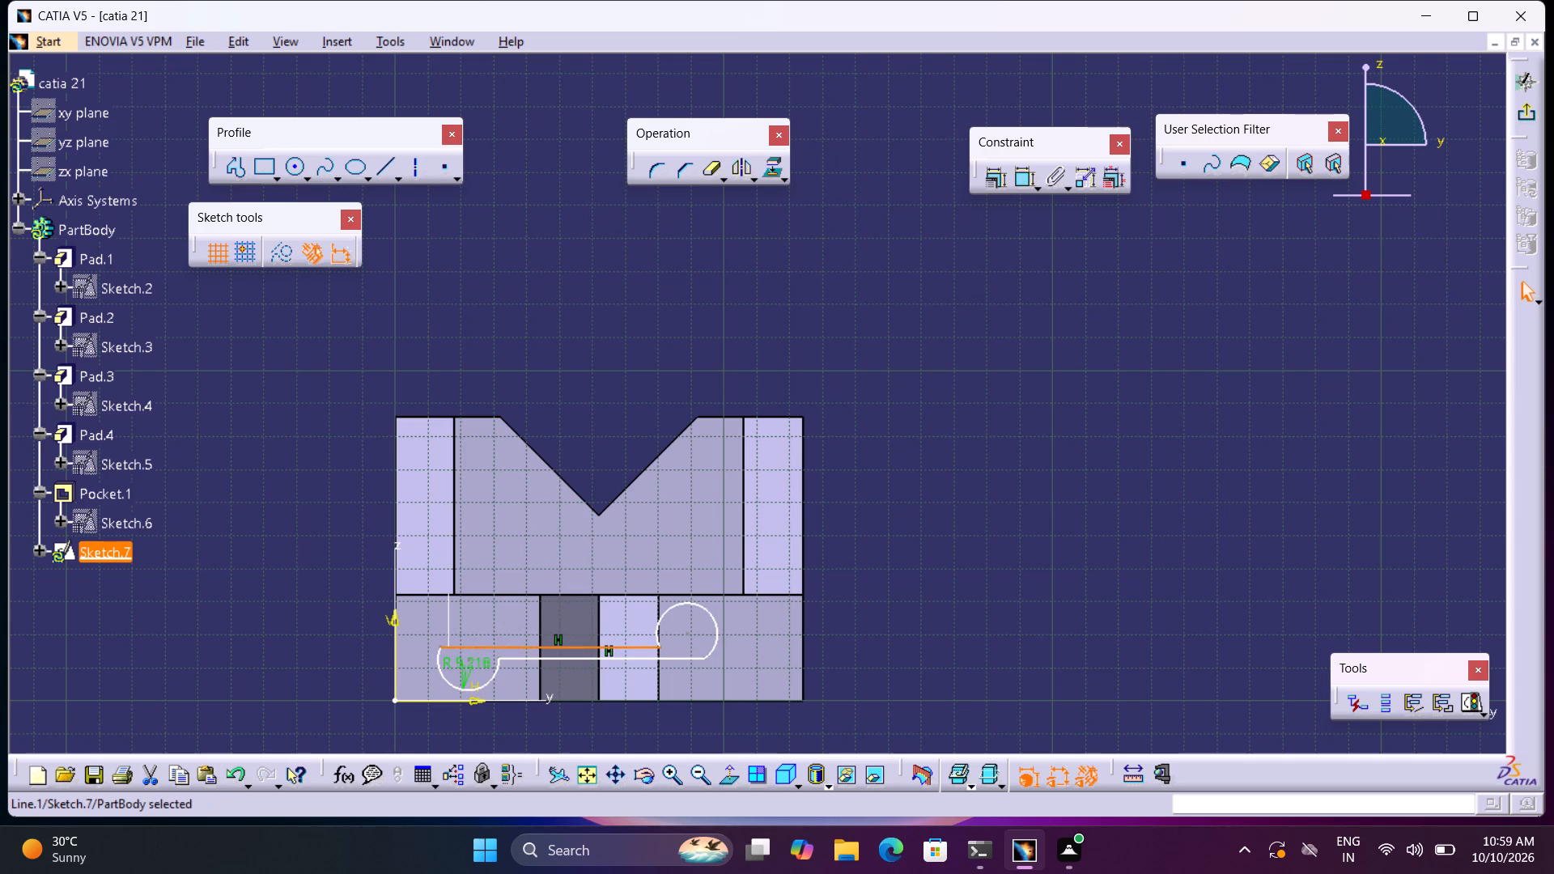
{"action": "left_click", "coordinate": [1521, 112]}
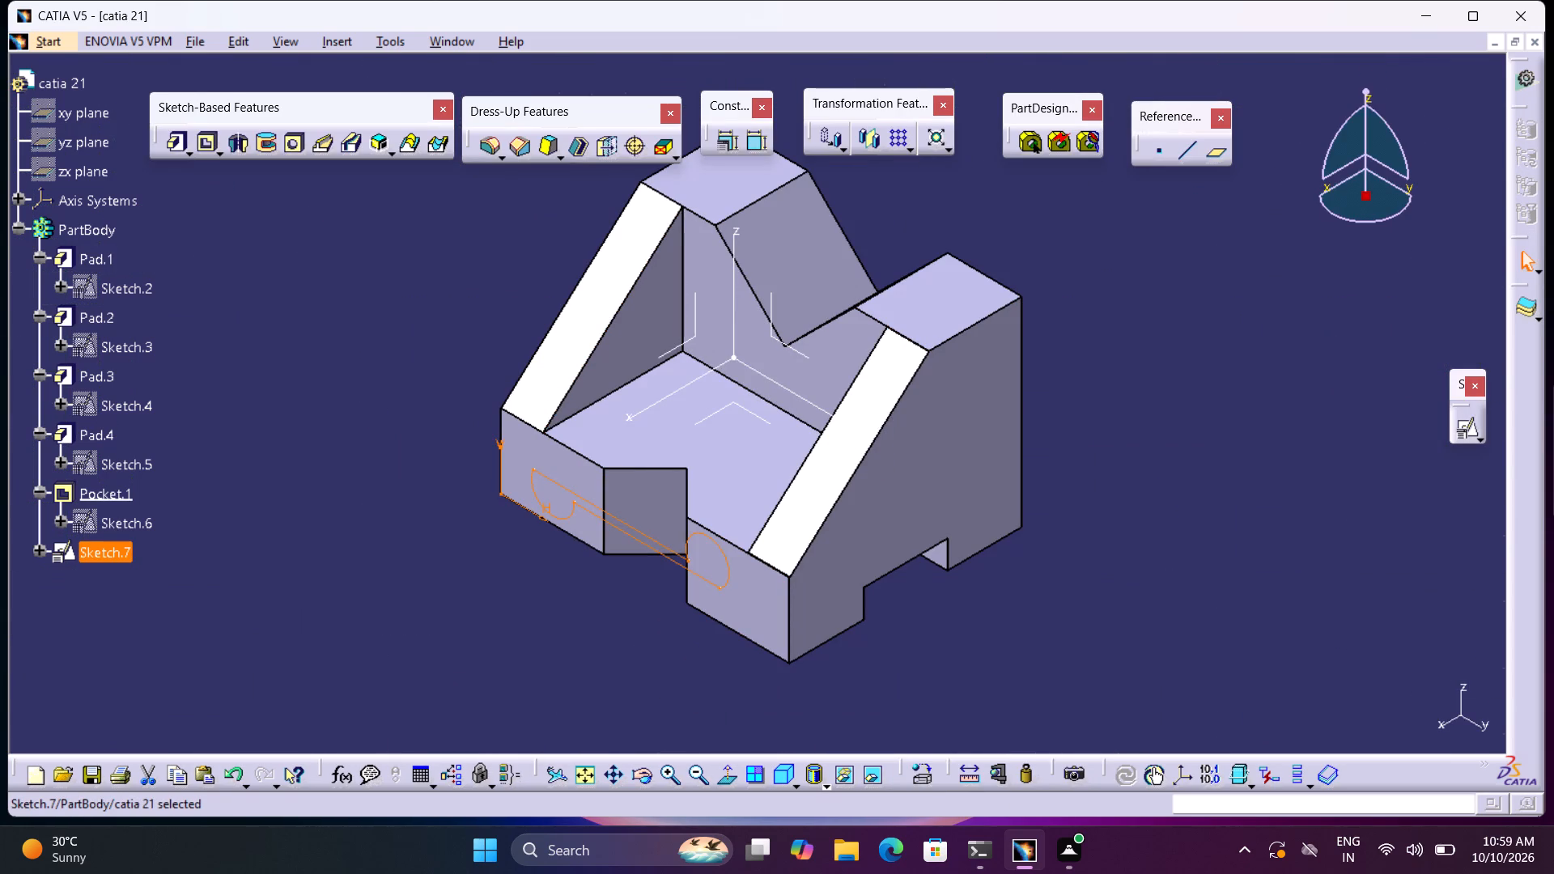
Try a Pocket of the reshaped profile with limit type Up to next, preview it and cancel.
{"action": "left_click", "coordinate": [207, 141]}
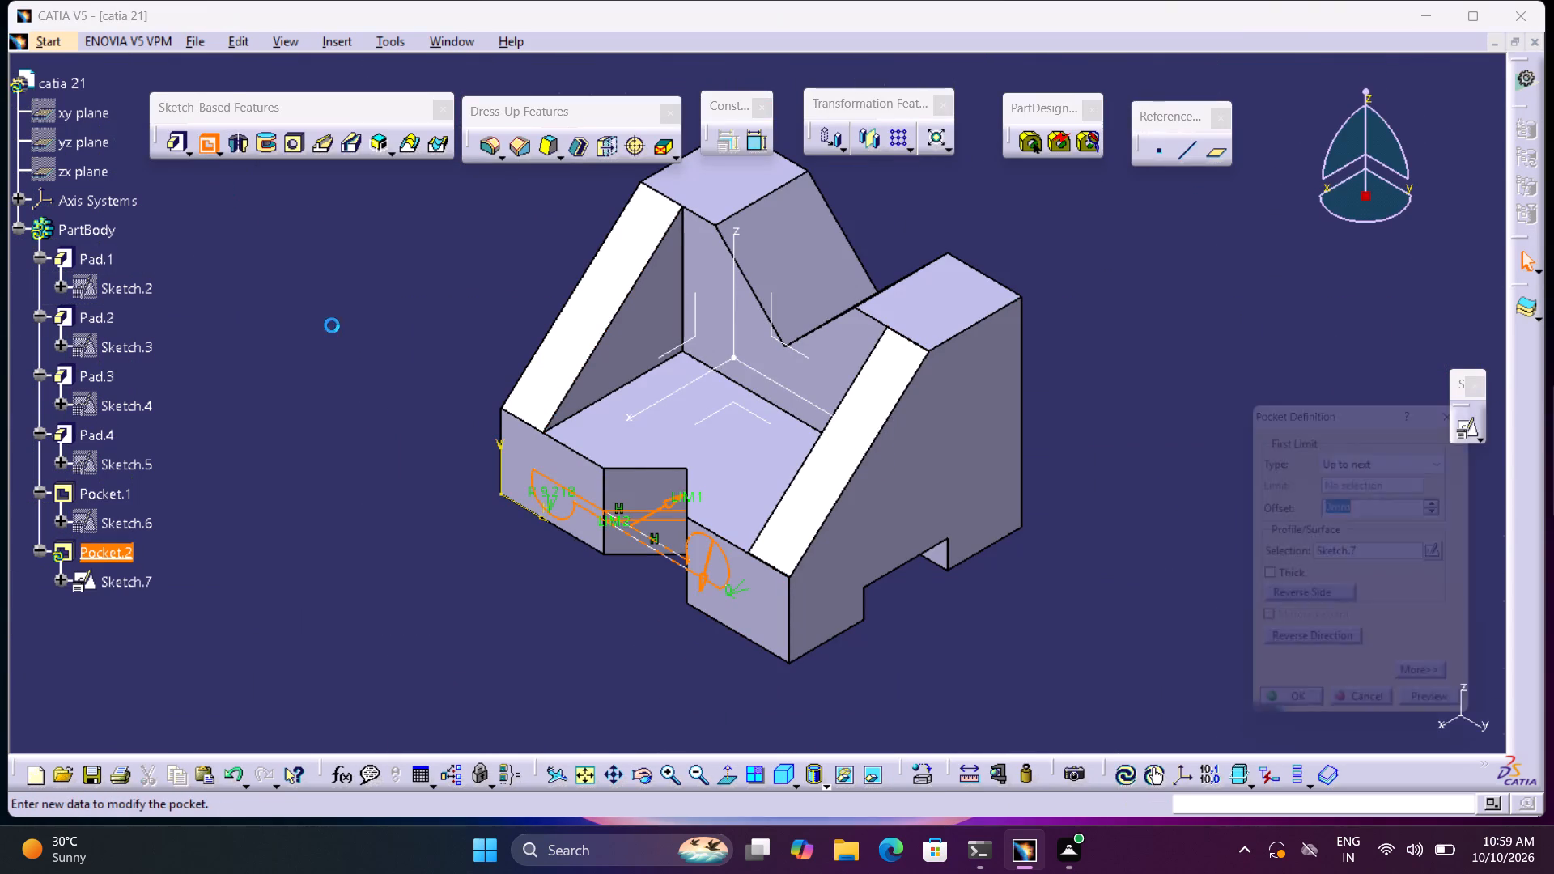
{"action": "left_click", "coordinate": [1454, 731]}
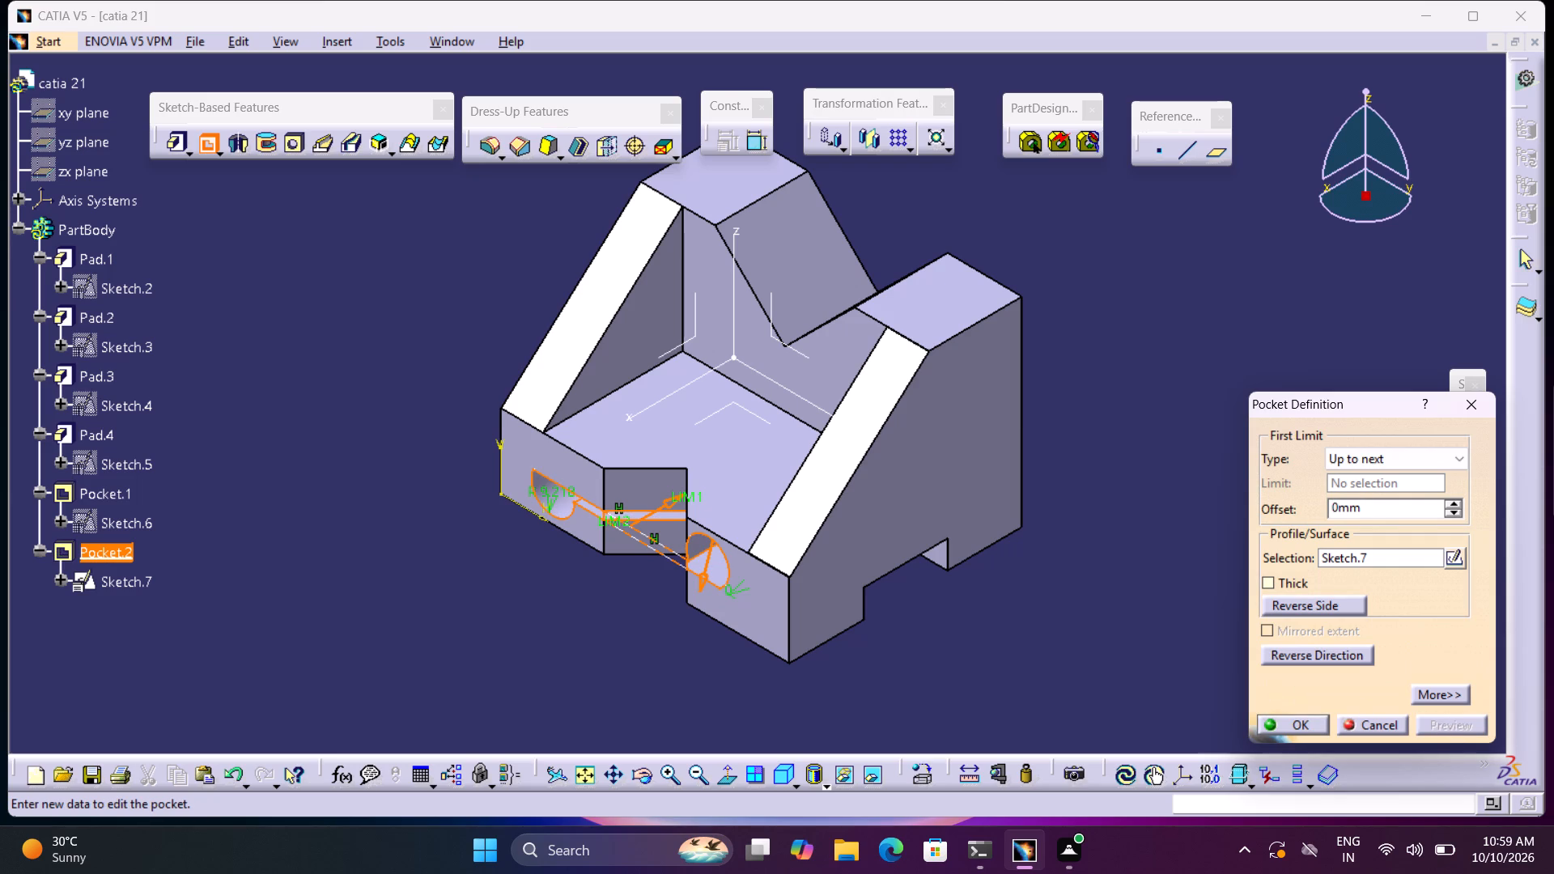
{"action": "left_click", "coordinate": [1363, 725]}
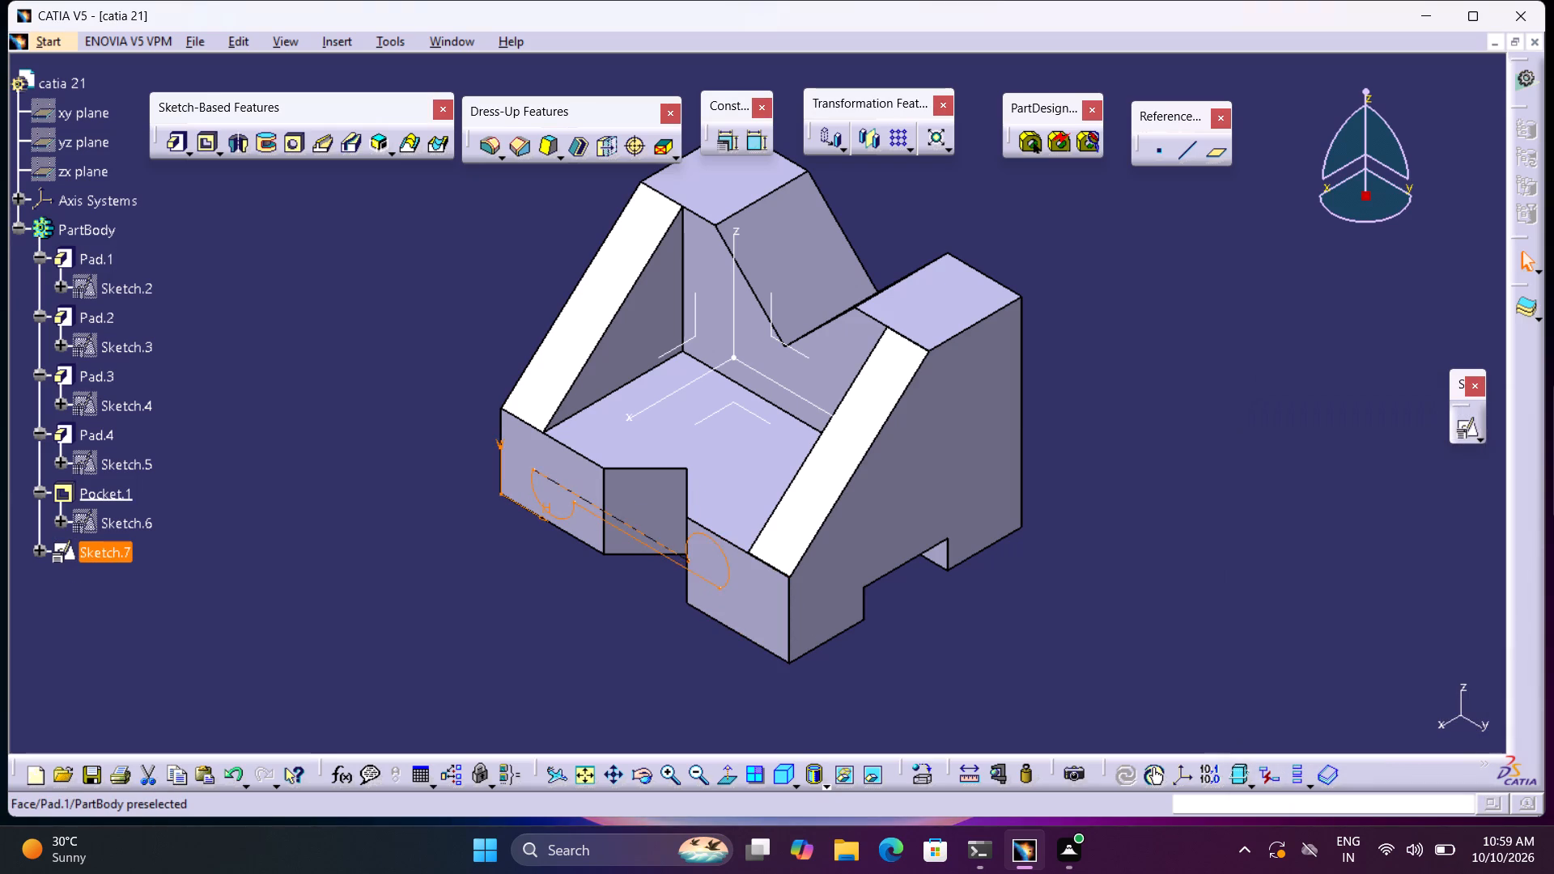
Reopen the profile sketch and examine the definitions of the near arc and upper connecting line, leaving them unedited.
{"action": "double_click", "coordinate": [656, 545]}
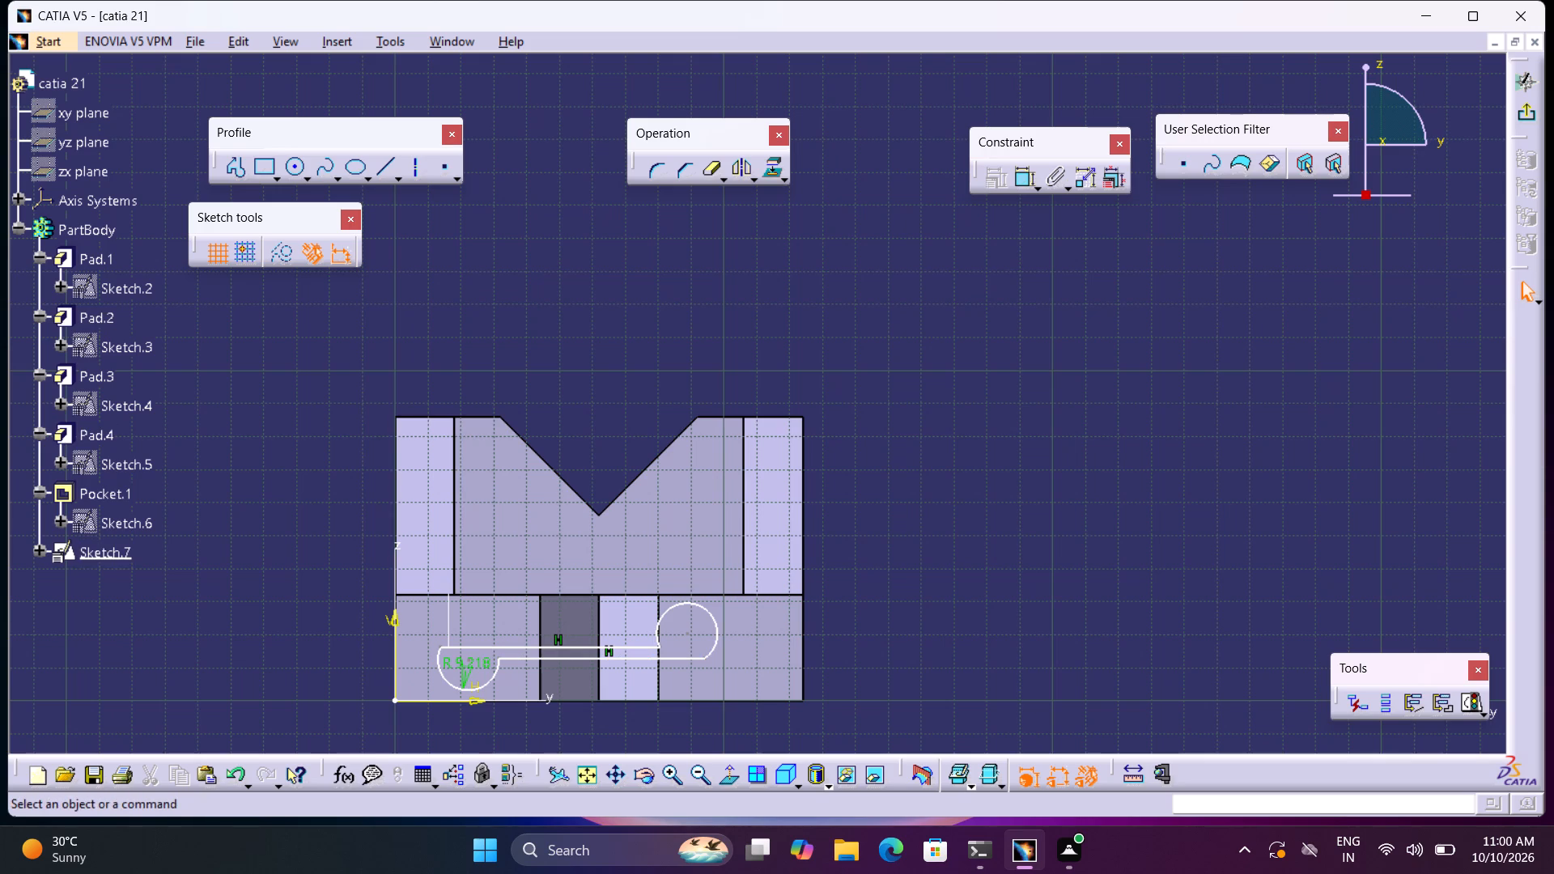
{"action": "right_click", "coordinate": [120, 553]}
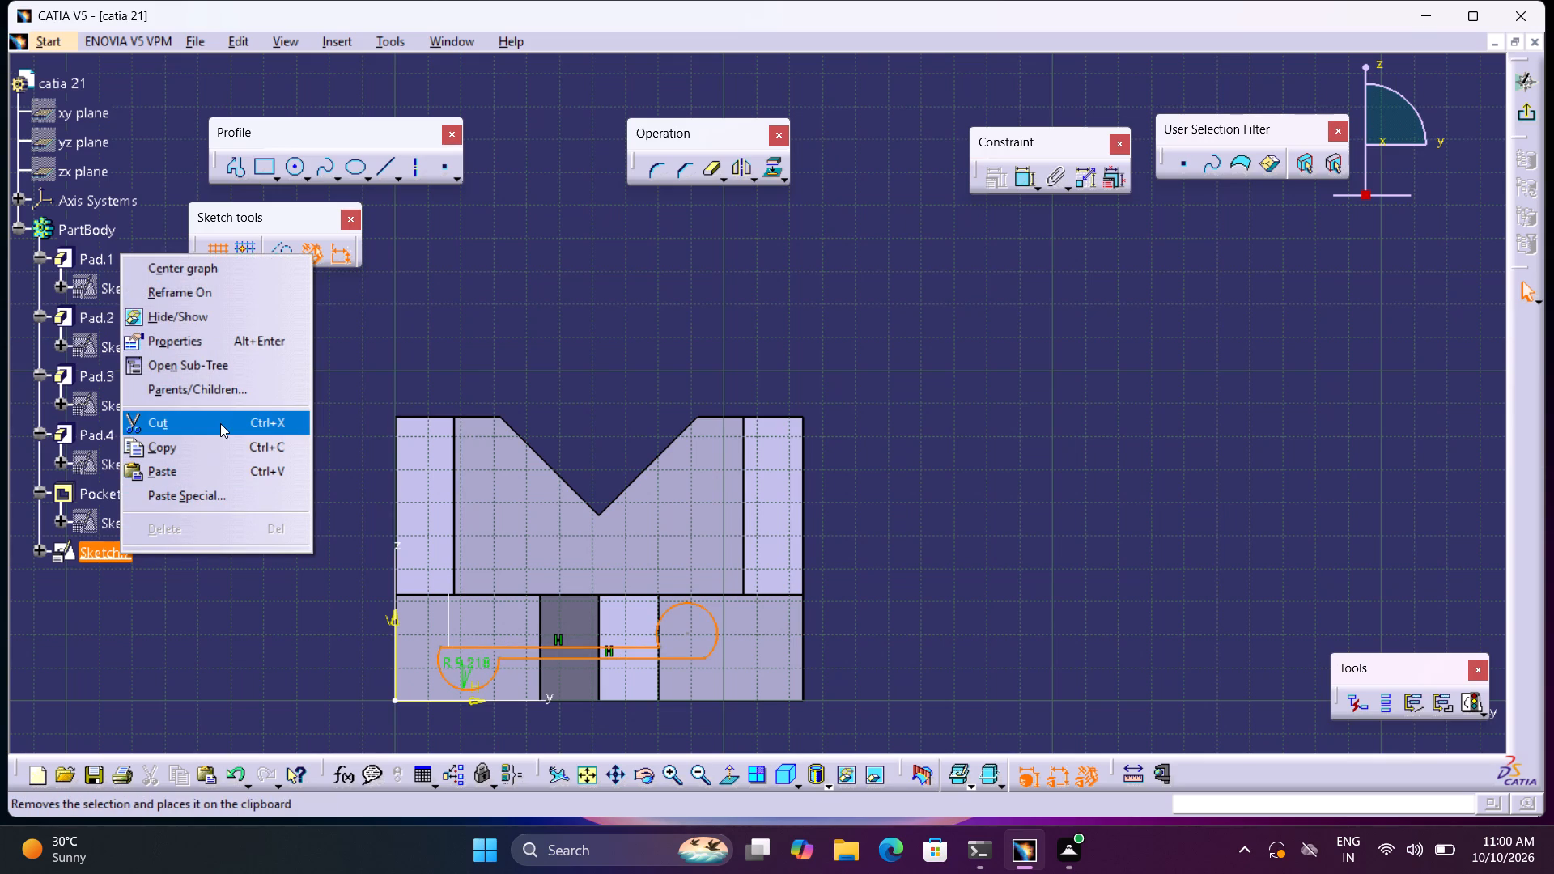
{"action": "left_click", "coordinate": [261, 622]}
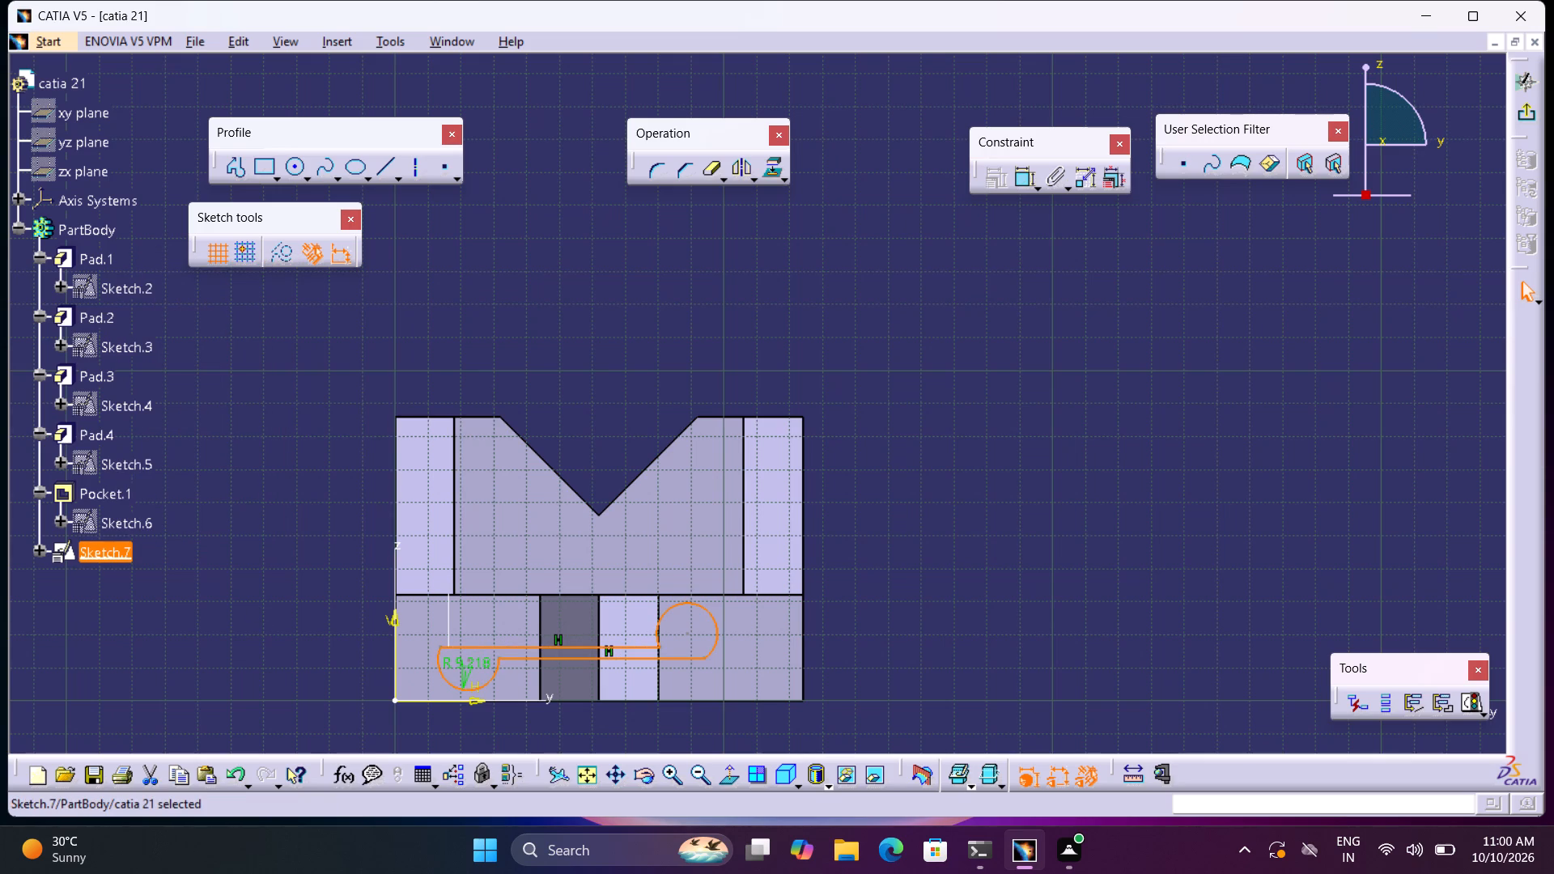
{"action": "double_click", "coordinate": [129, 548]}
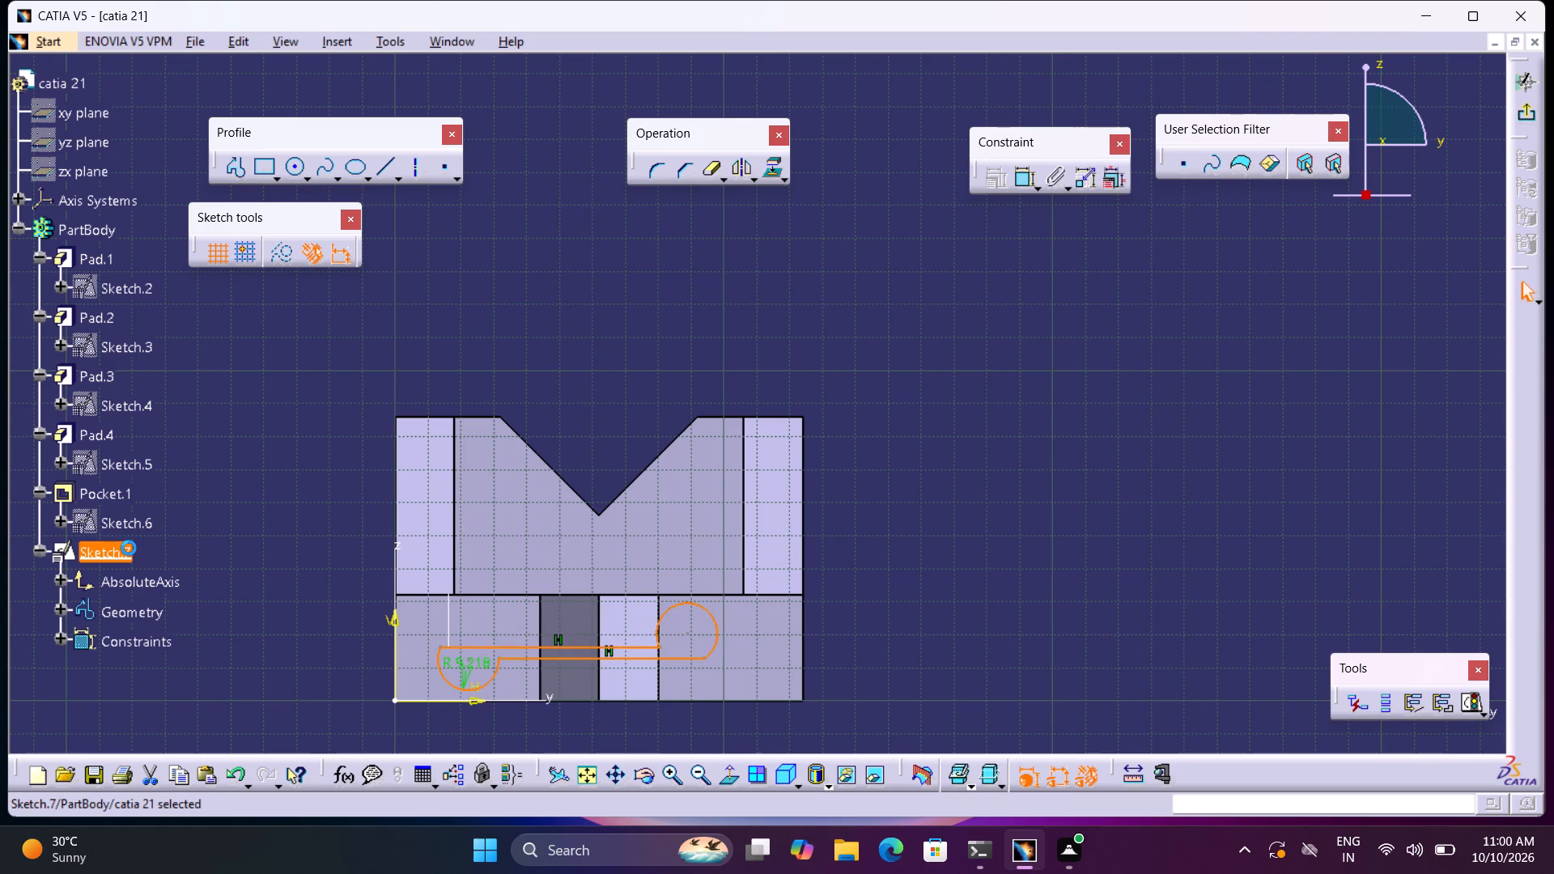
{"action": "double_click", "coordinate": [492, 679]}
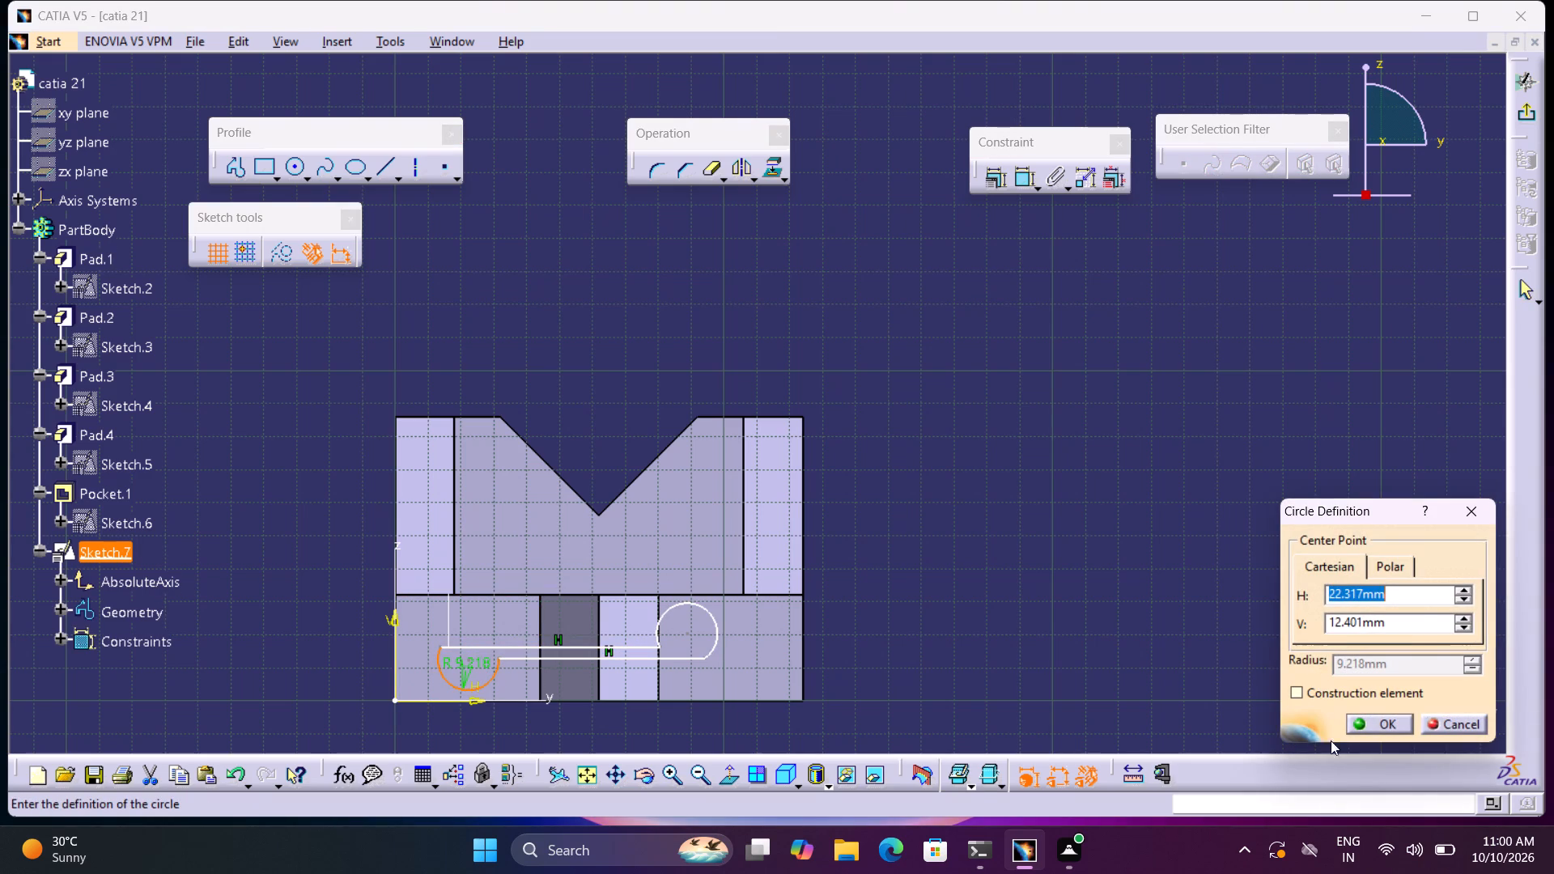
{"action": "left_click", "coordinate": [1476, 719]}
{"action": "double_click", "coordinate": [1233, 626]}
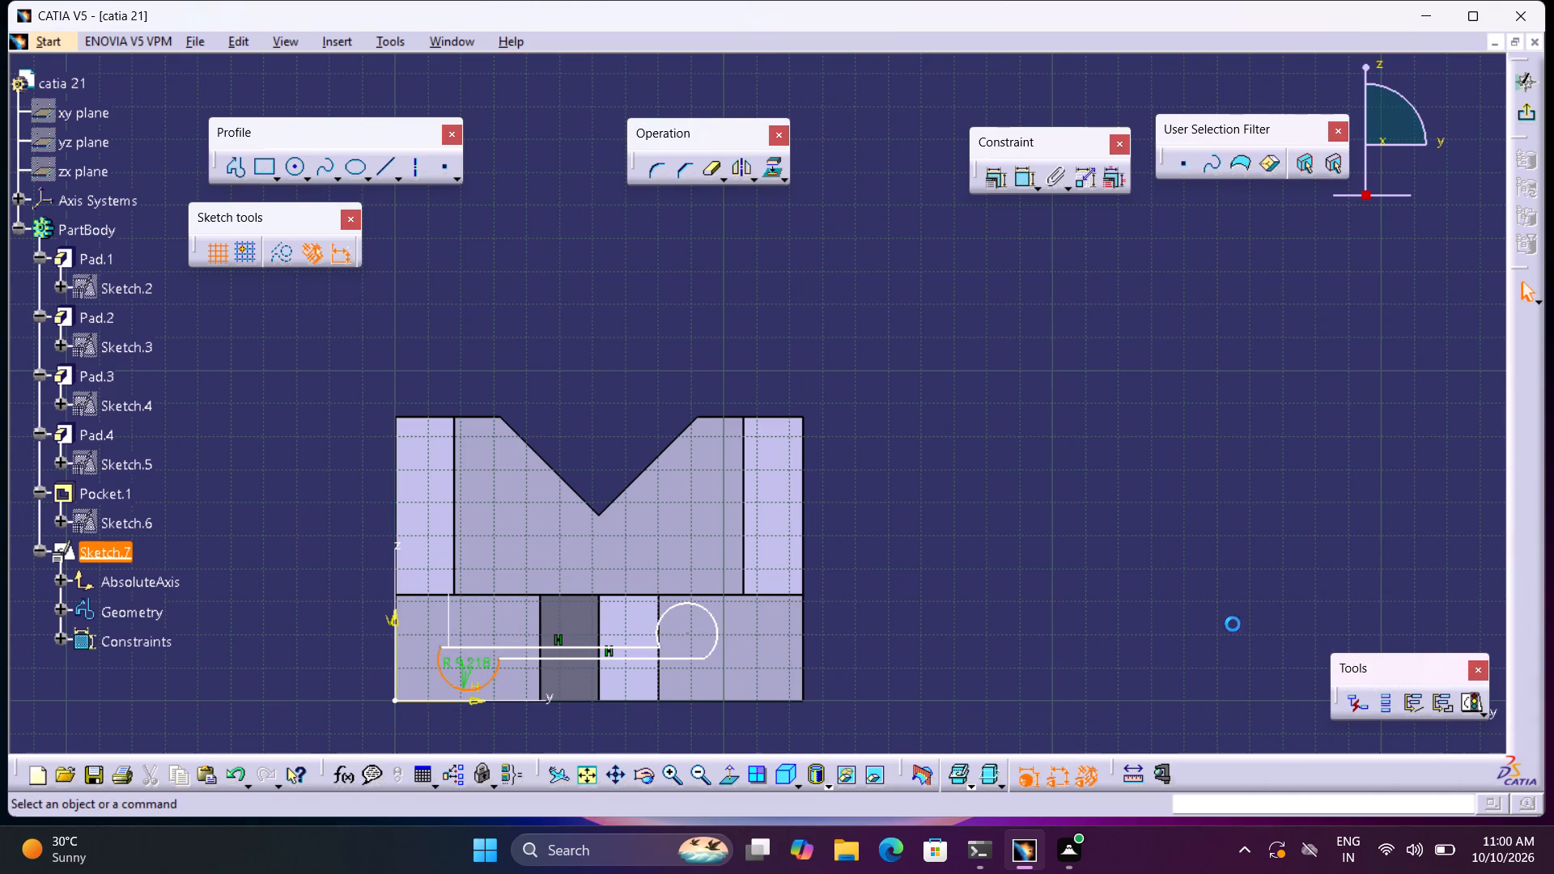
{"action": "double_click", "coordinate": [647, 651]}
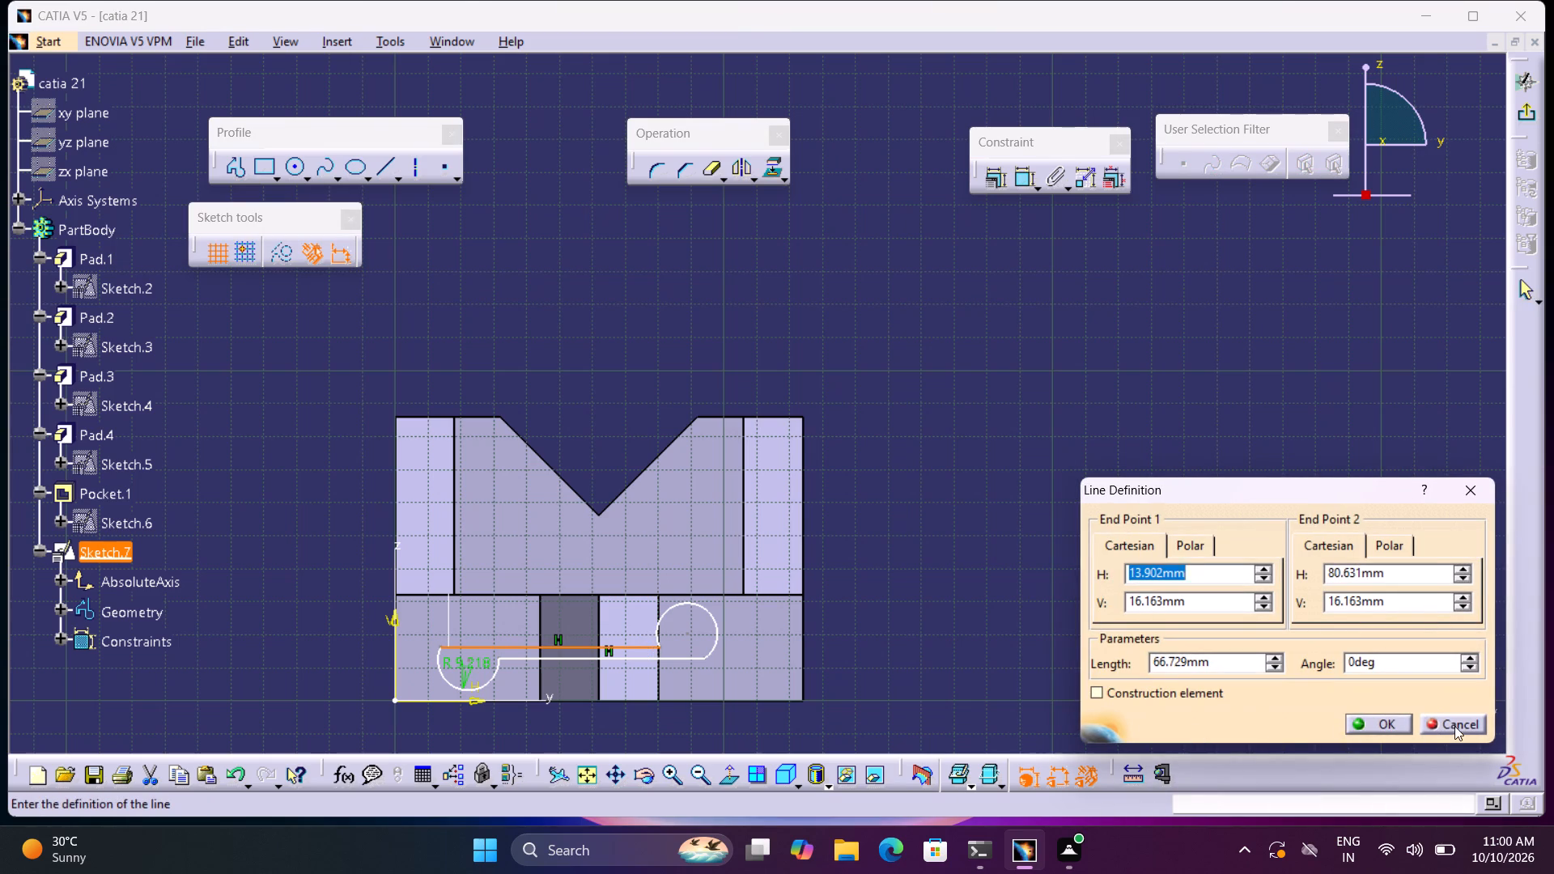
{"action": "left_click", "coordinate": [1454, 726]}
{"action": "double_click", "coordinate": [320, 571]}
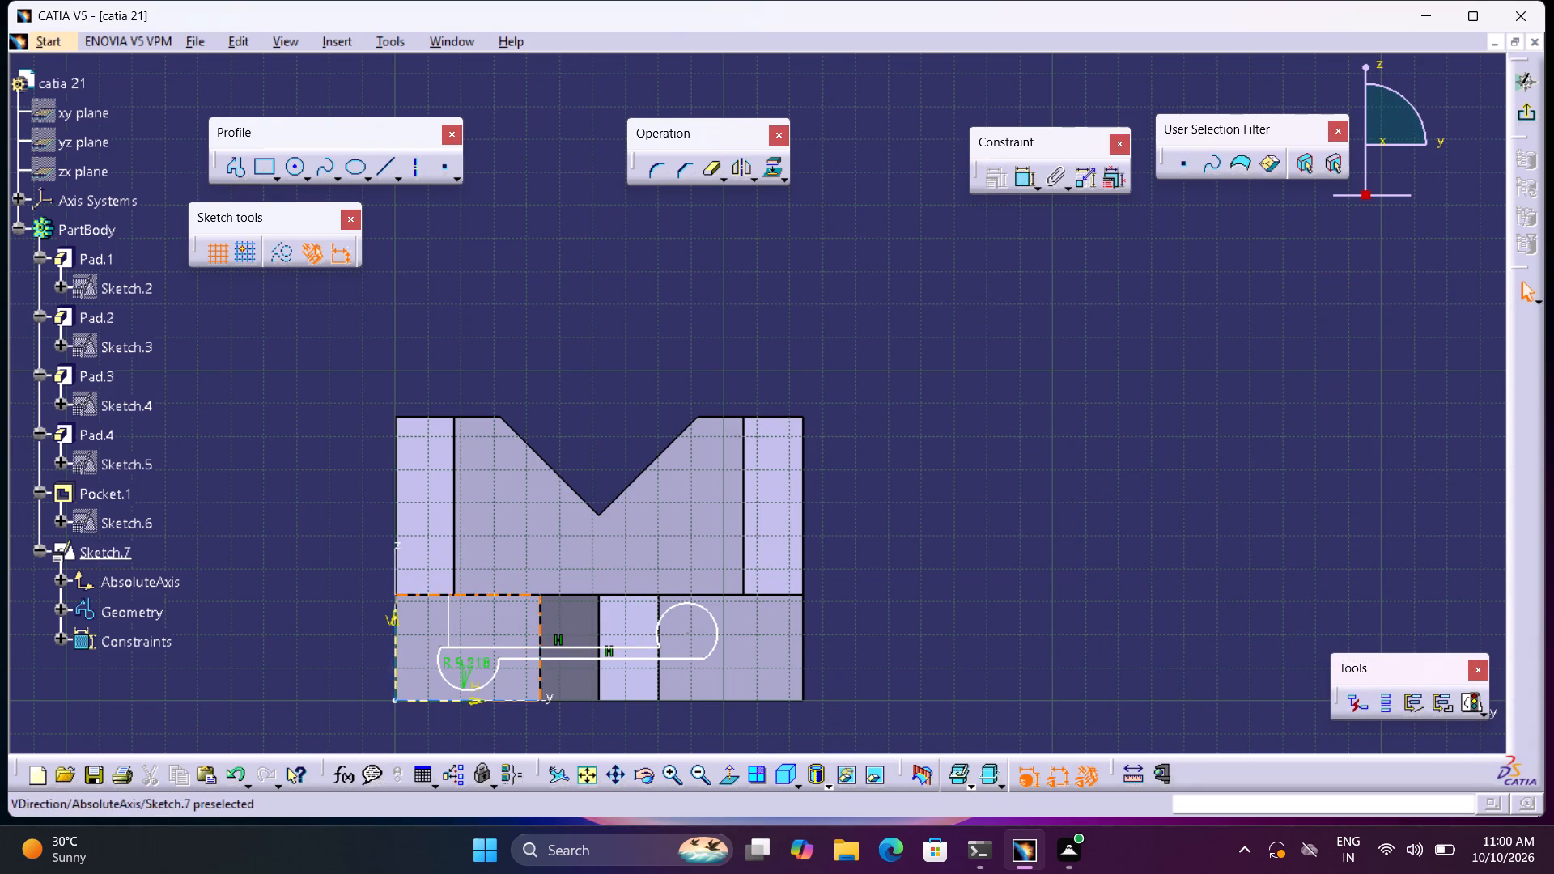
{"action": "double_click", "coordinate": [497, 672]}
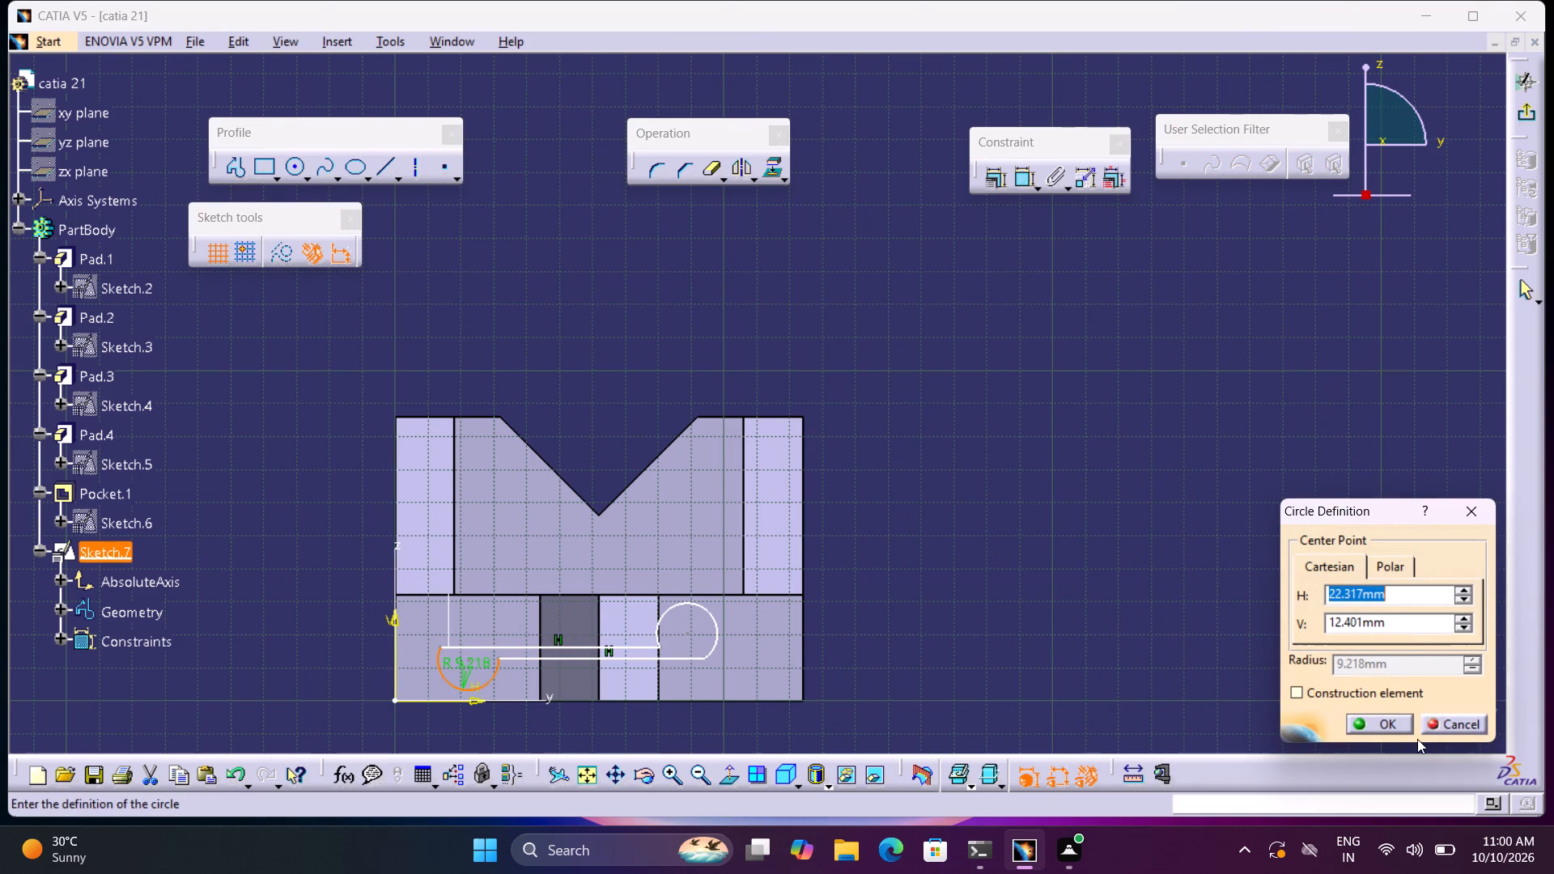
{"action": "left_click", "coordinate": [1425, 730]}
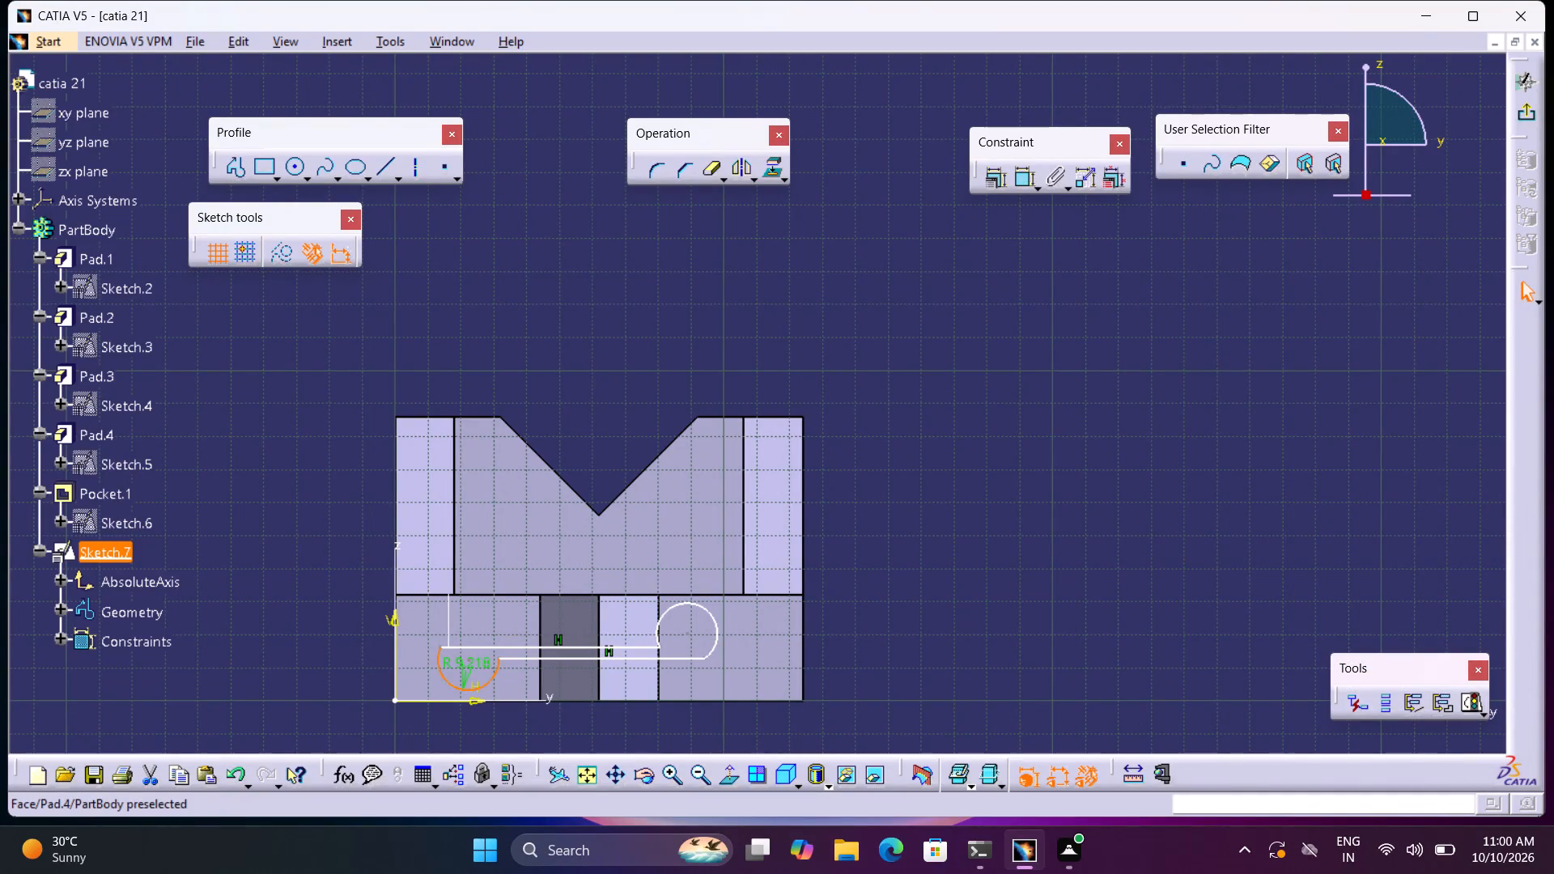
Delete all the dumbbell profile's geometry from the sketch and exit the sketch.
{"action": "double_click", "coordinate": [309, 528]}
{"action": "left_click_drag", "start_coordinate": [311, 528], "coordinate": [980, 693]}
{"action": "key", "text": "Delete"}
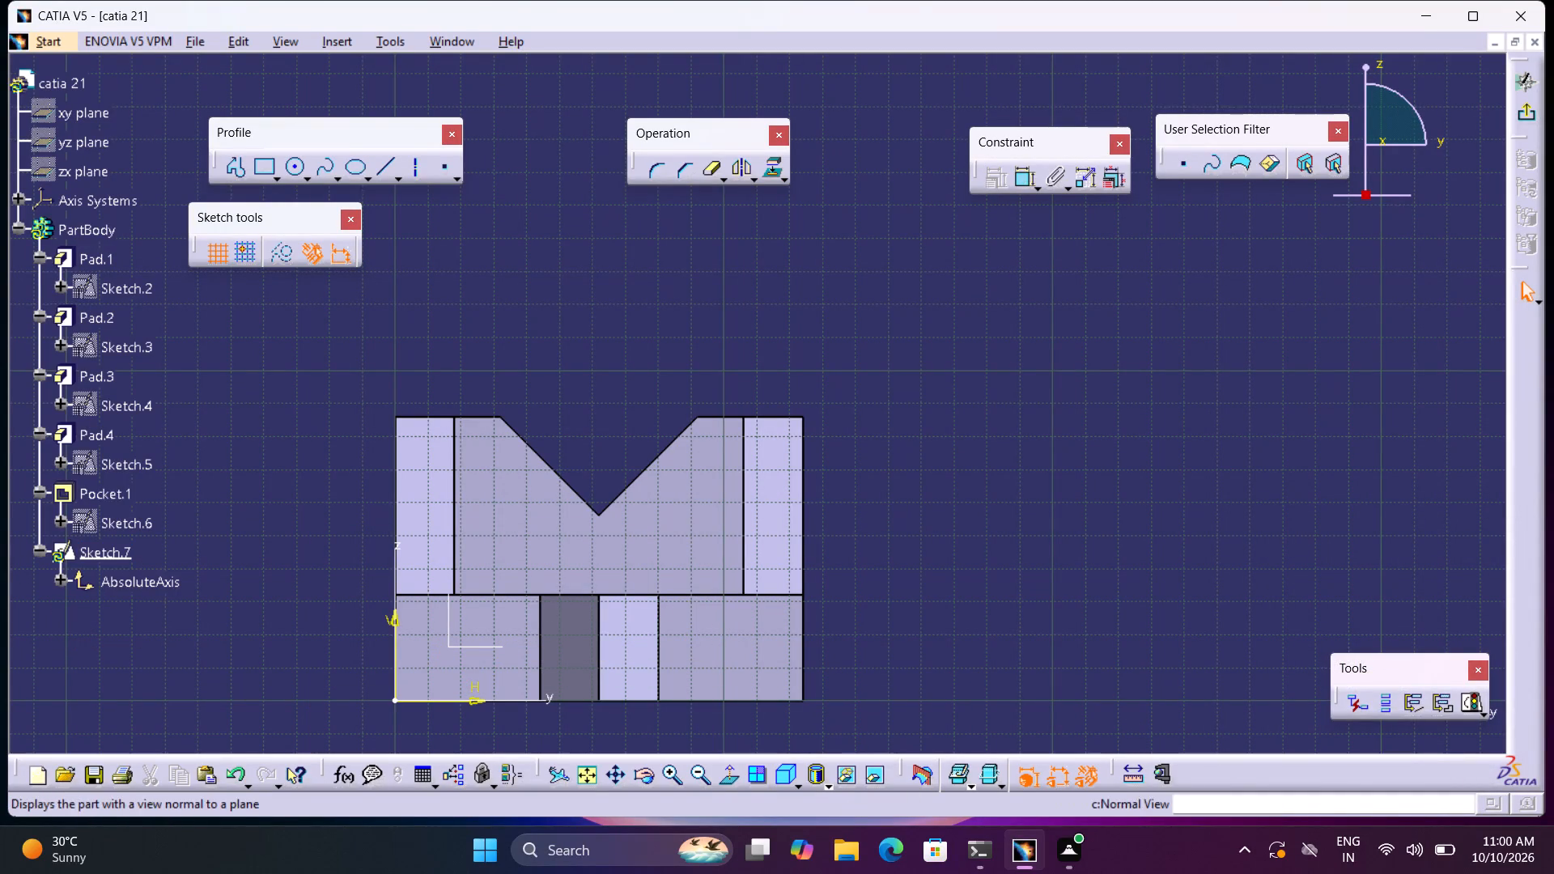
{"action": "left_click", "coordinate": [1524, 111]}
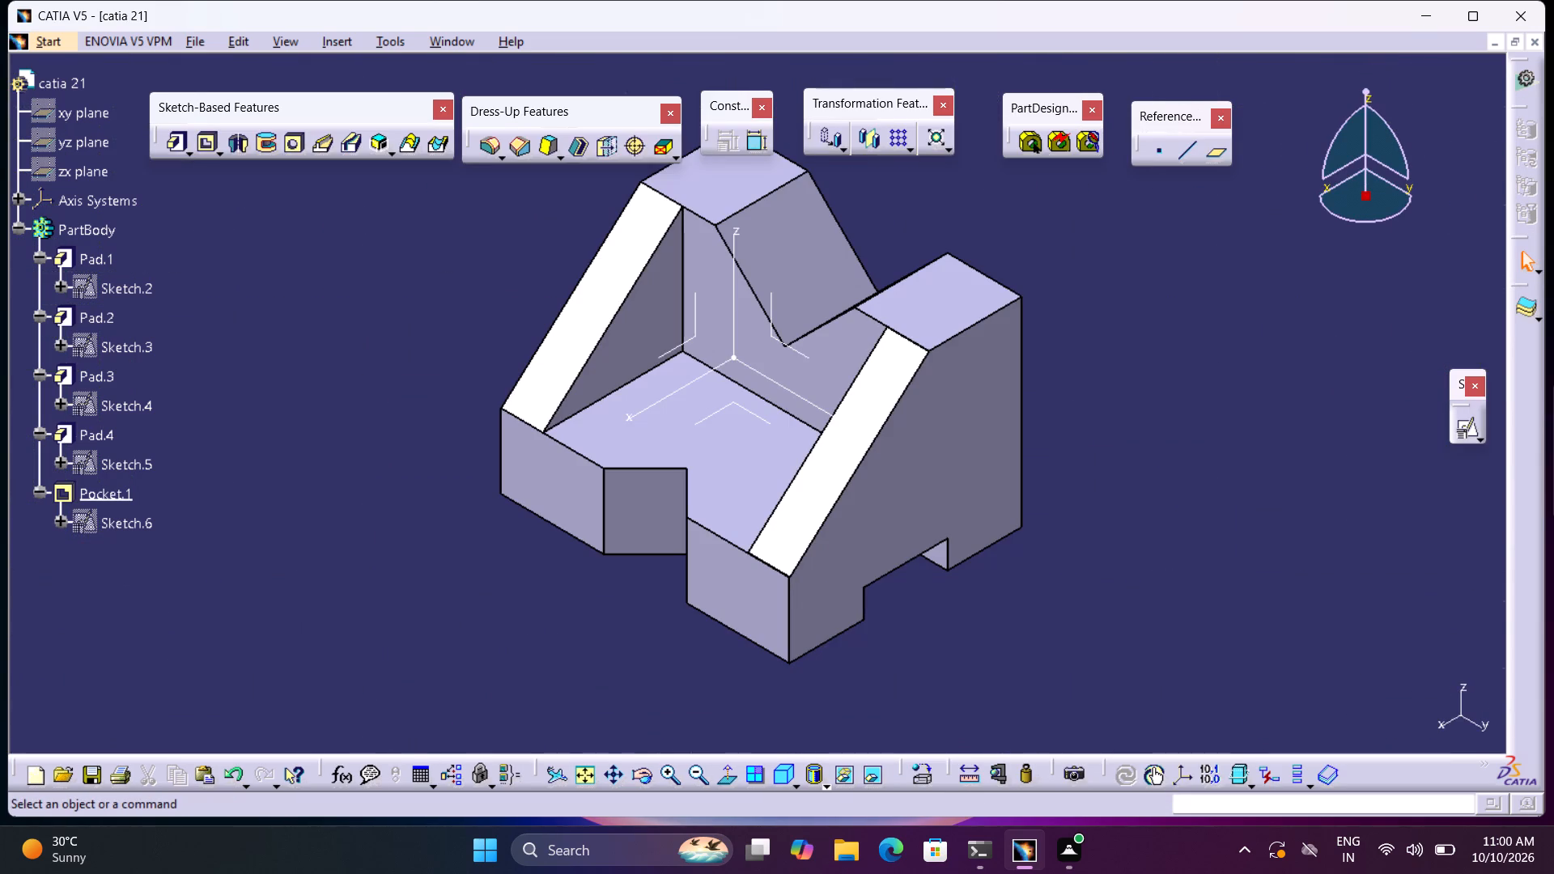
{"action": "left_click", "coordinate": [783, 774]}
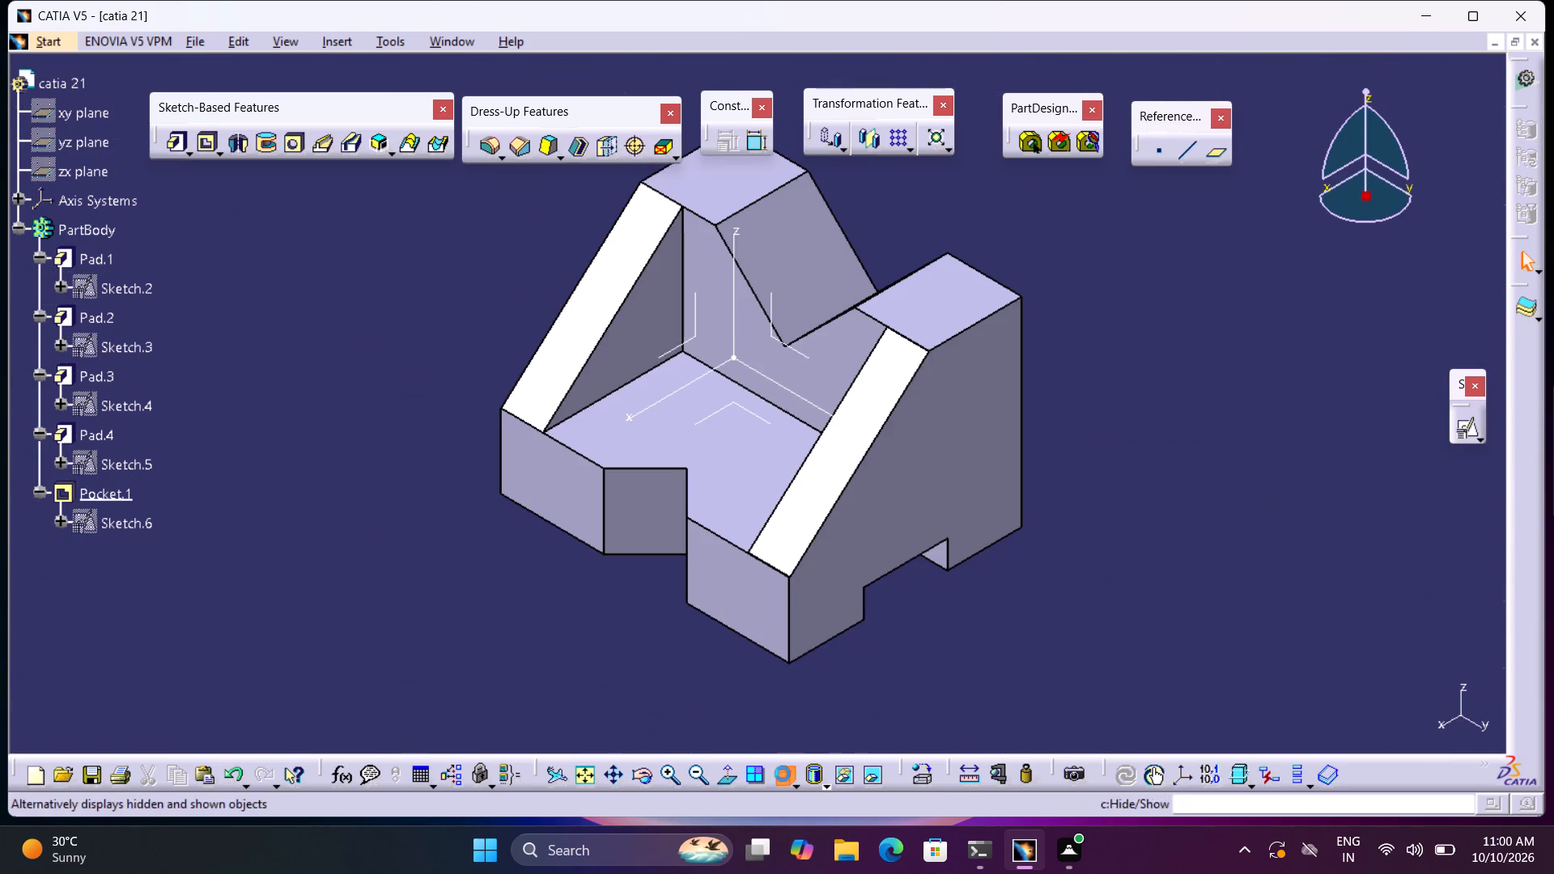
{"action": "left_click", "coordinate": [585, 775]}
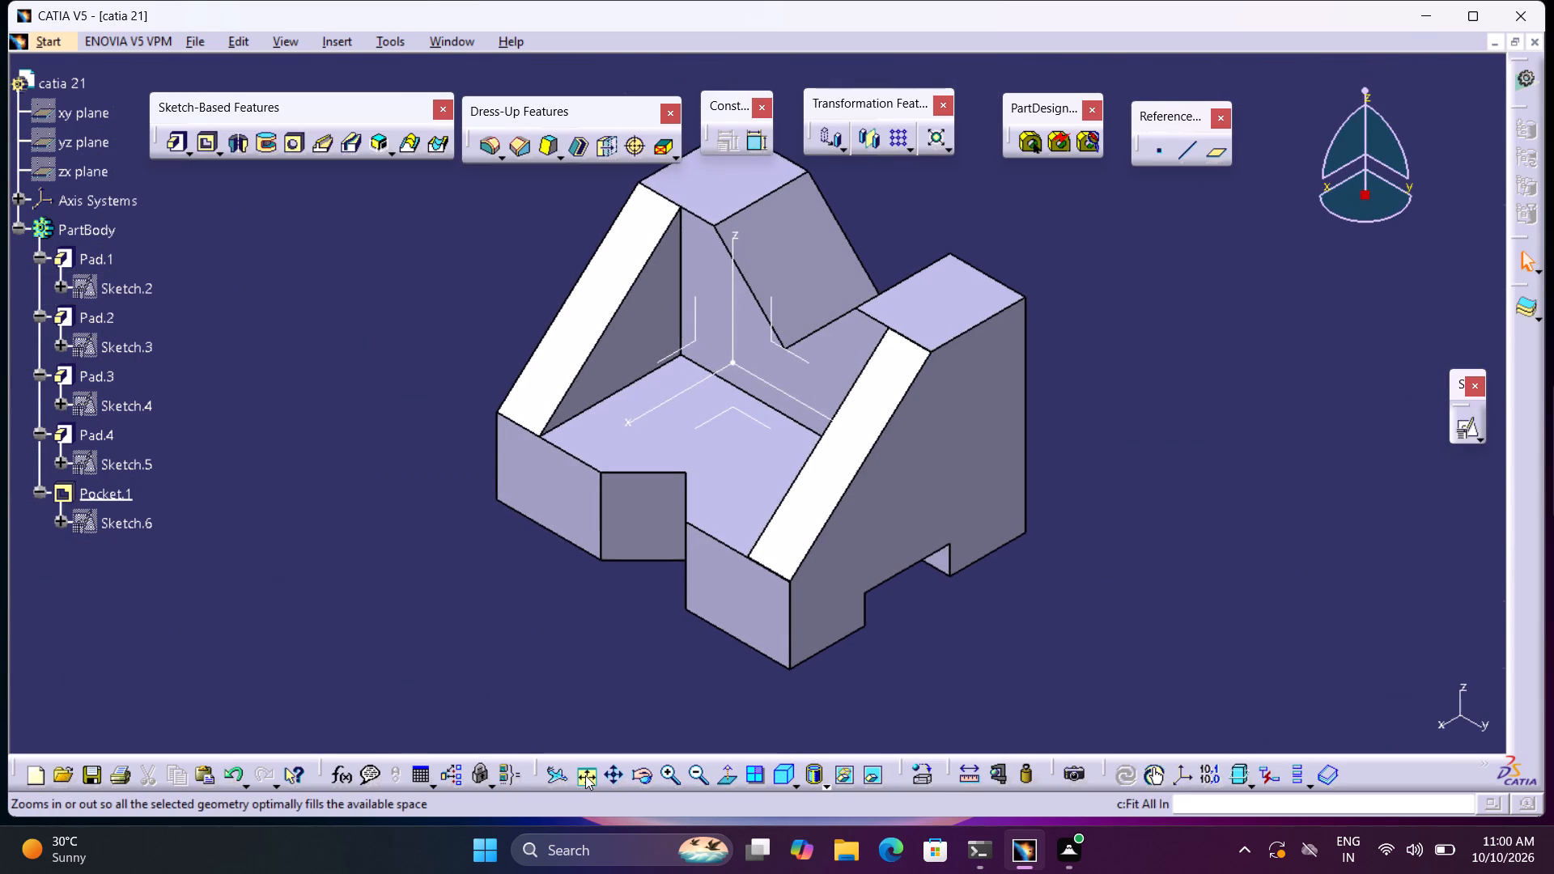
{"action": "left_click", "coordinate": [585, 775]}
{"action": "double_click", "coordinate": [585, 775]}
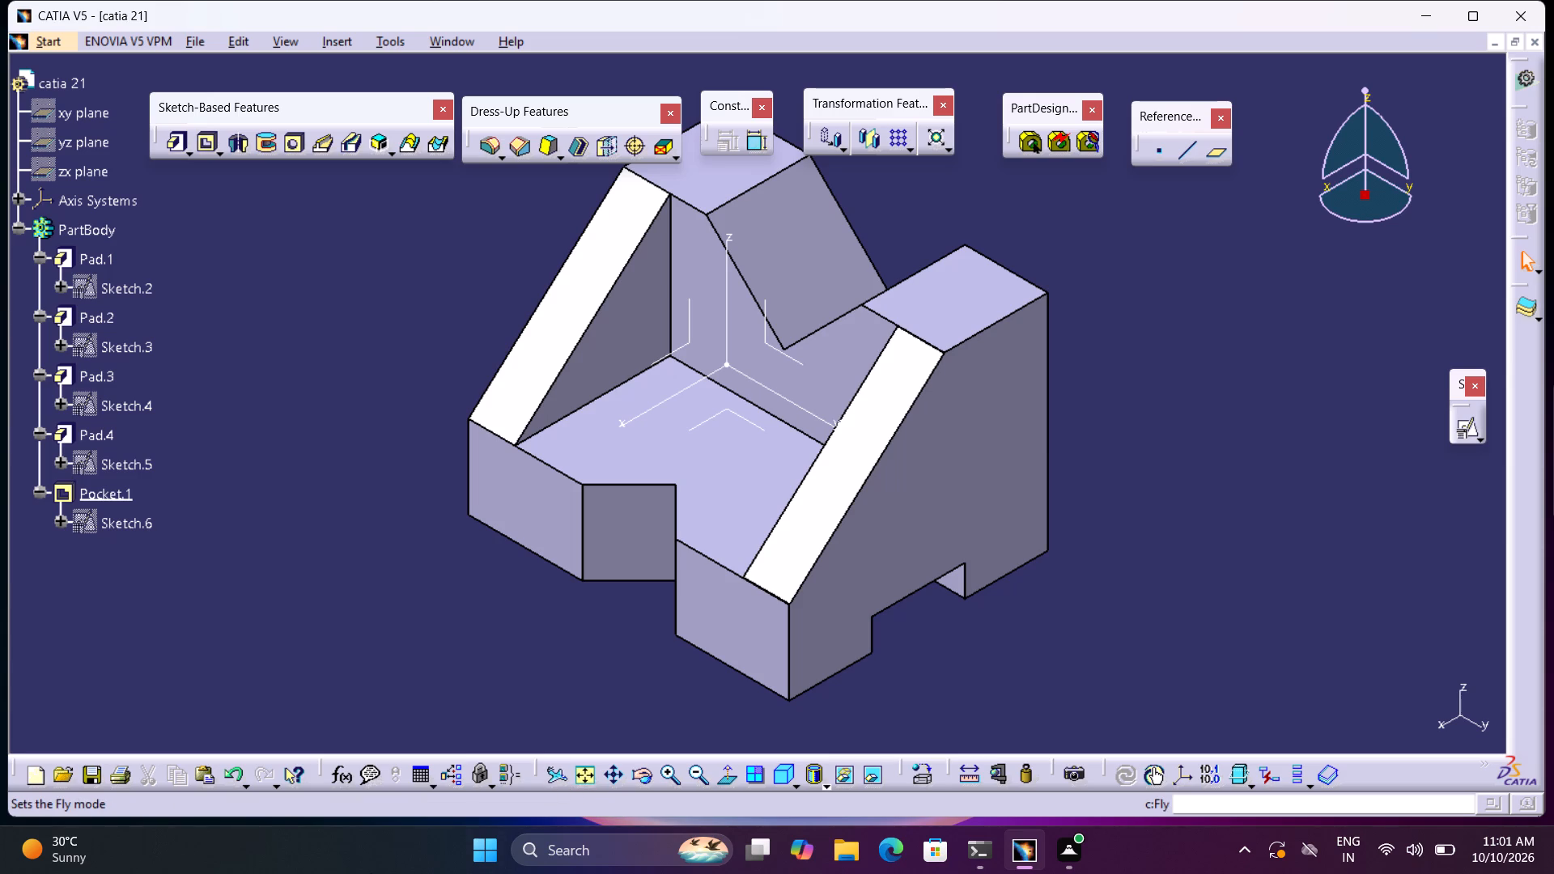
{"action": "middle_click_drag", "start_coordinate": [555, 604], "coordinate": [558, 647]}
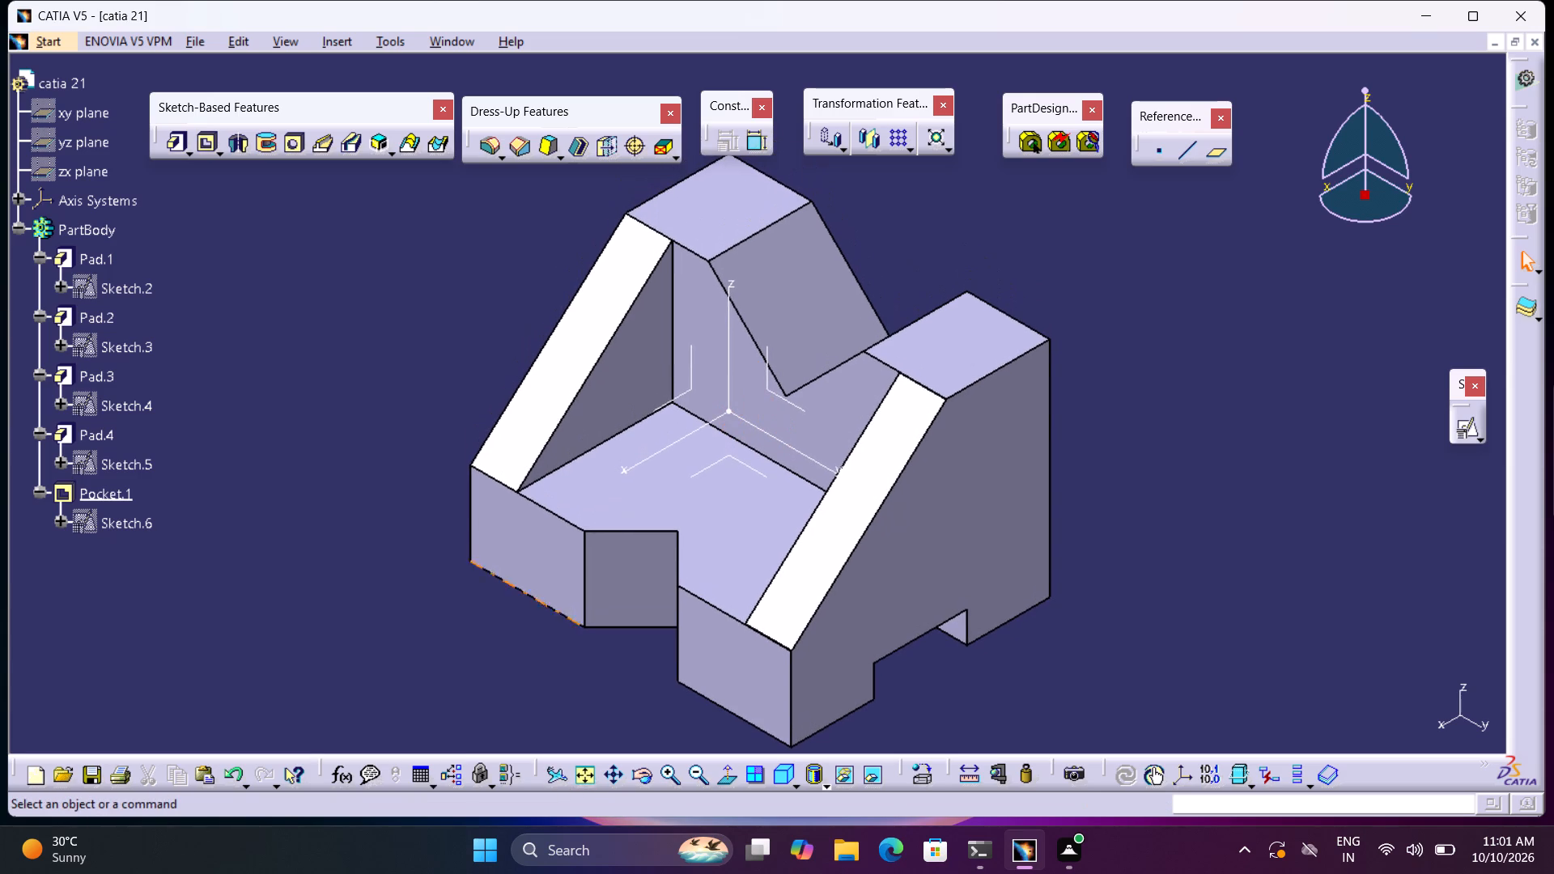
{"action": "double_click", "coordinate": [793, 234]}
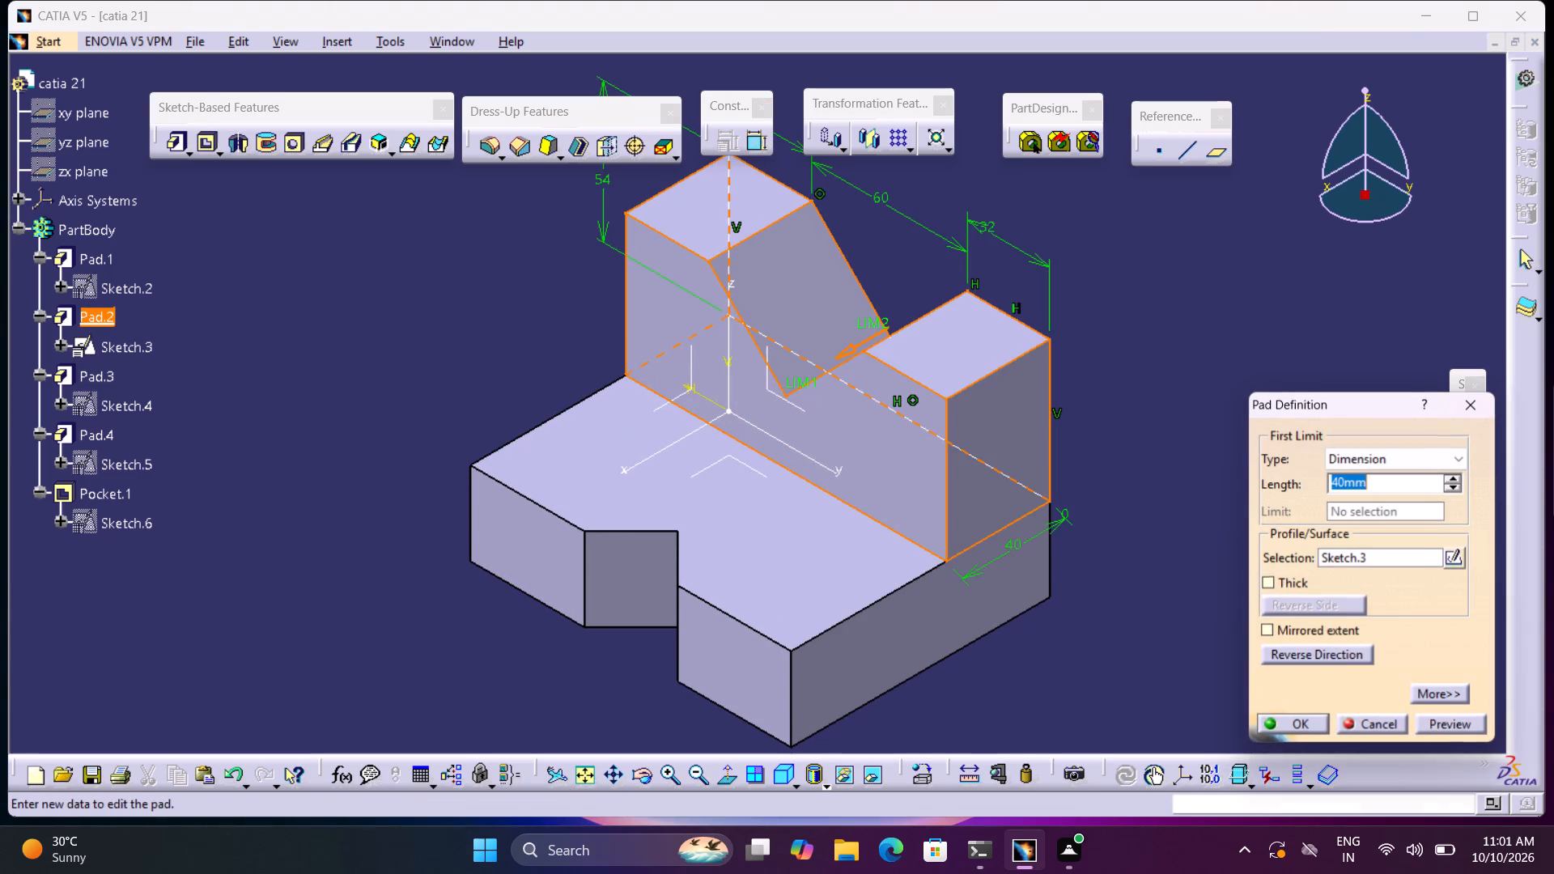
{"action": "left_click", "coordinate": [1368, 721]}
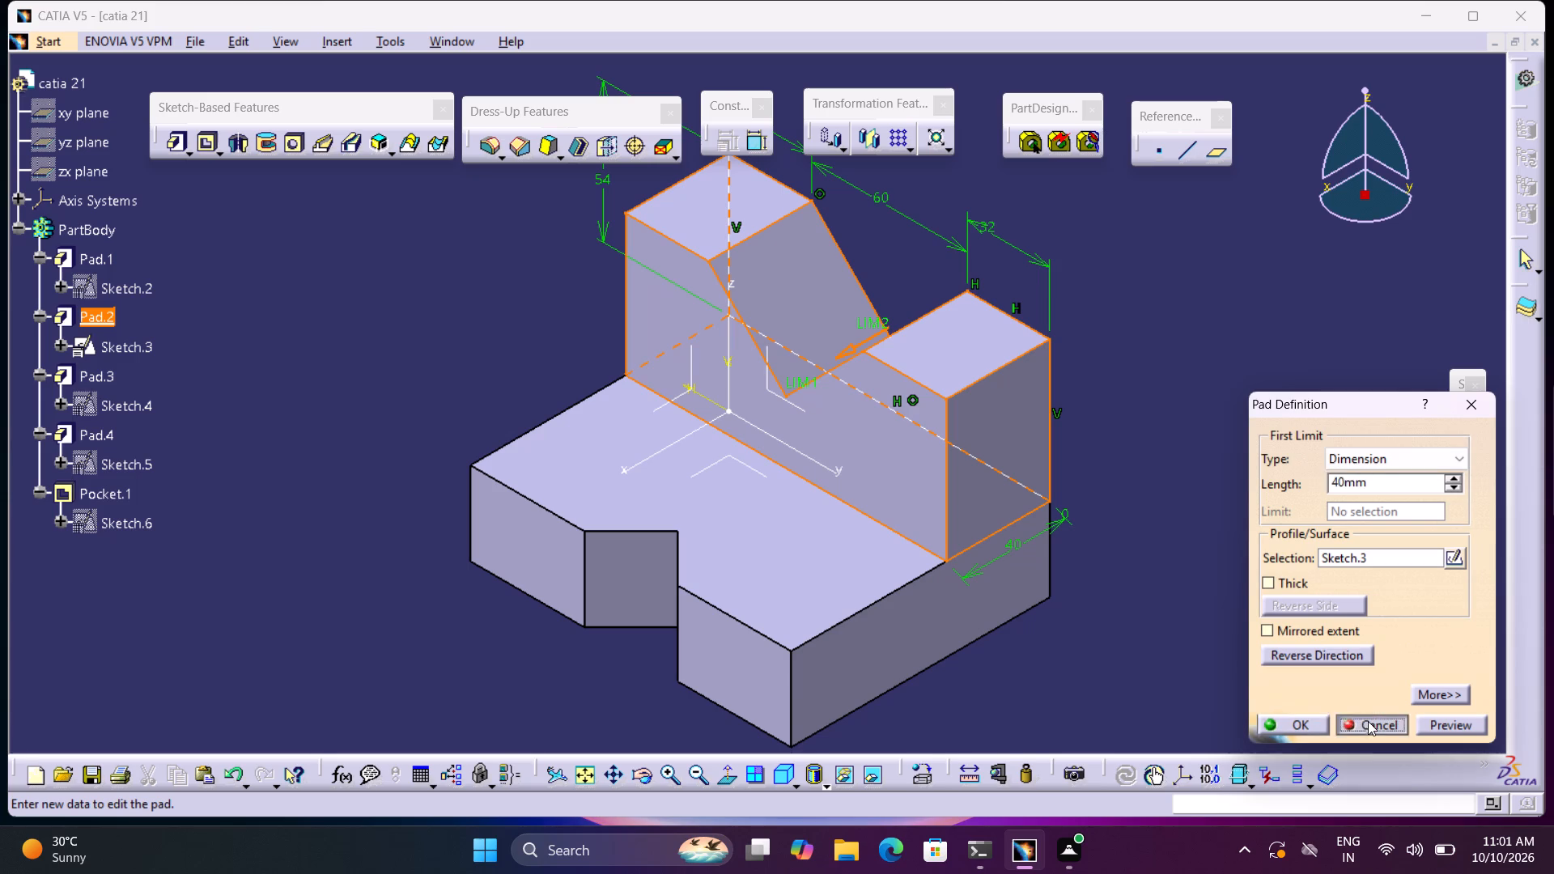
Create a positioned sketch on the top face of the upright V-notched block.
{"action": "left_click", "coordinate": [1467, 418]}
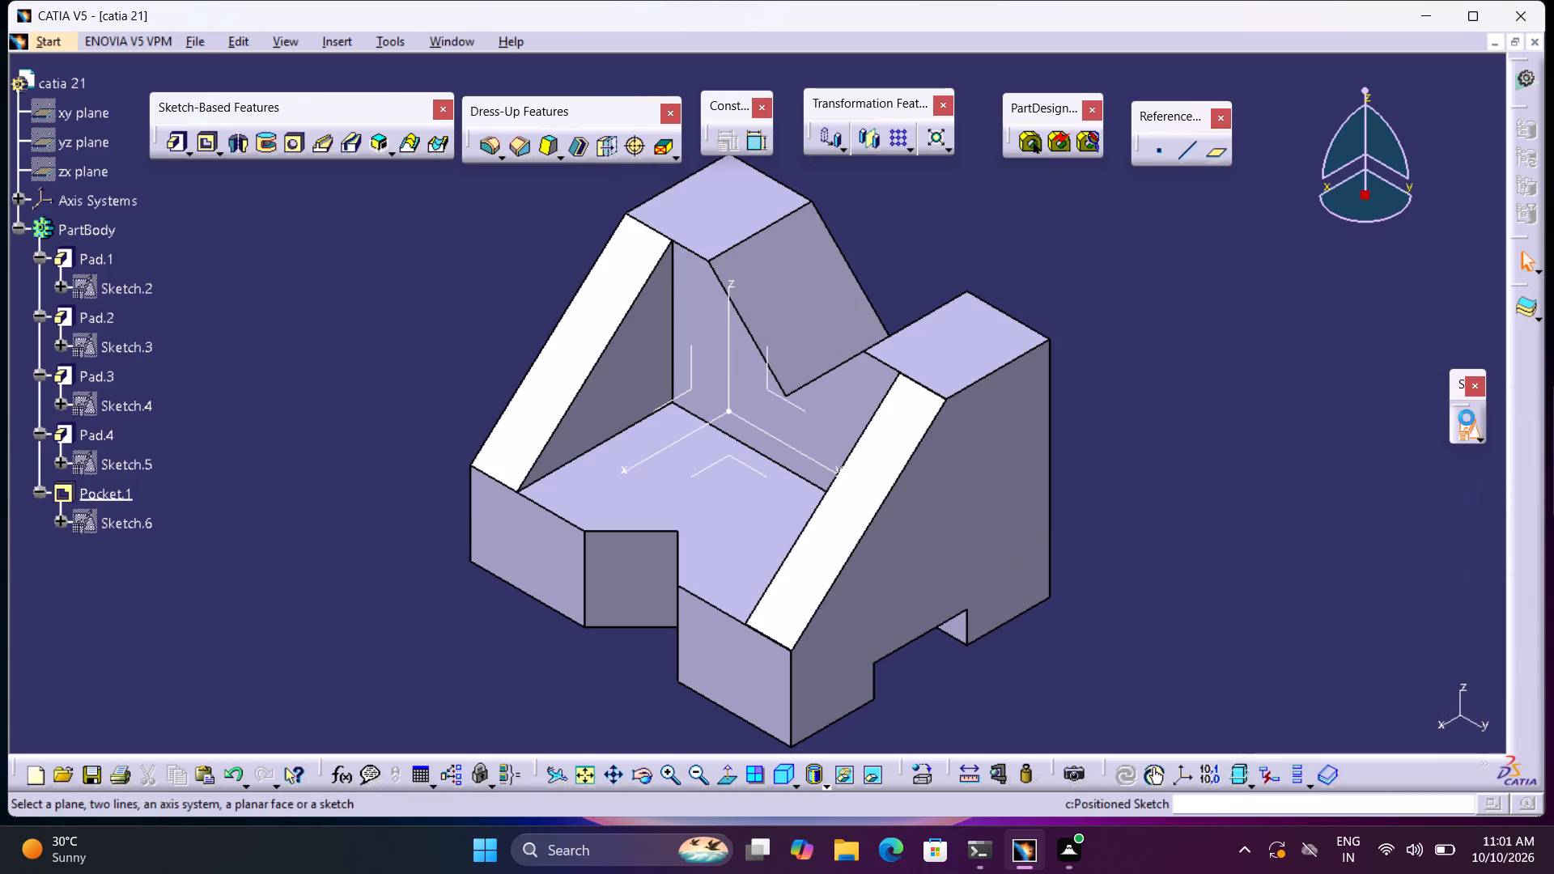
{"action": "left_click", "coordinate": [970, 346]}
{"action": "left_click", "coordinate": [1391, 722]}
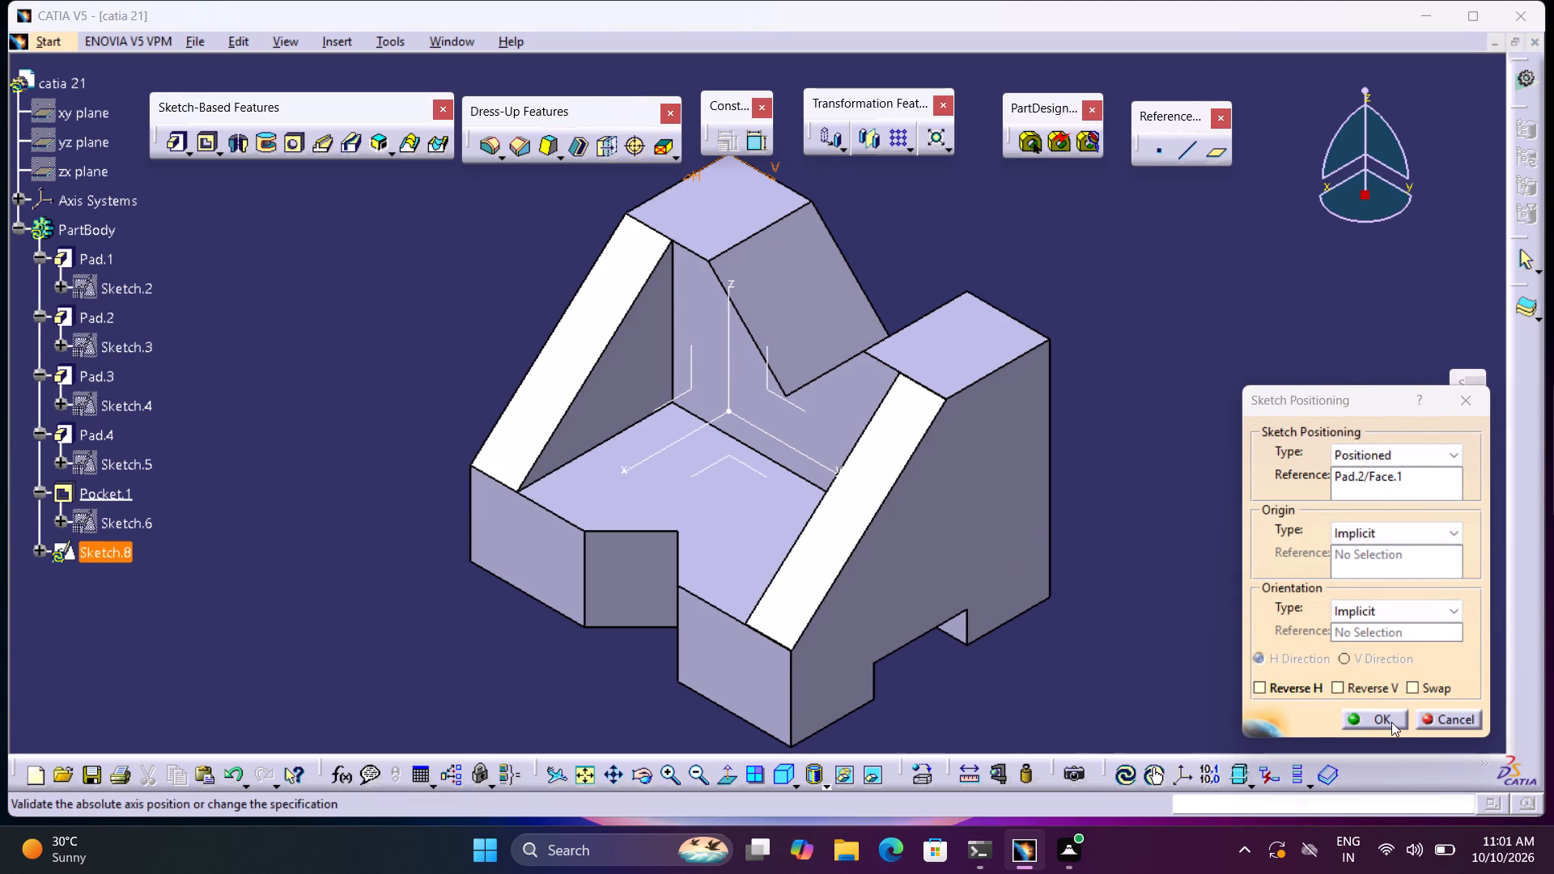
{"action": "middle_click_drag", "start_coordinate": [879, 484], "coordinate": [973, 328]}
{"action": "middle_click", "coordinate": [973, 327]}
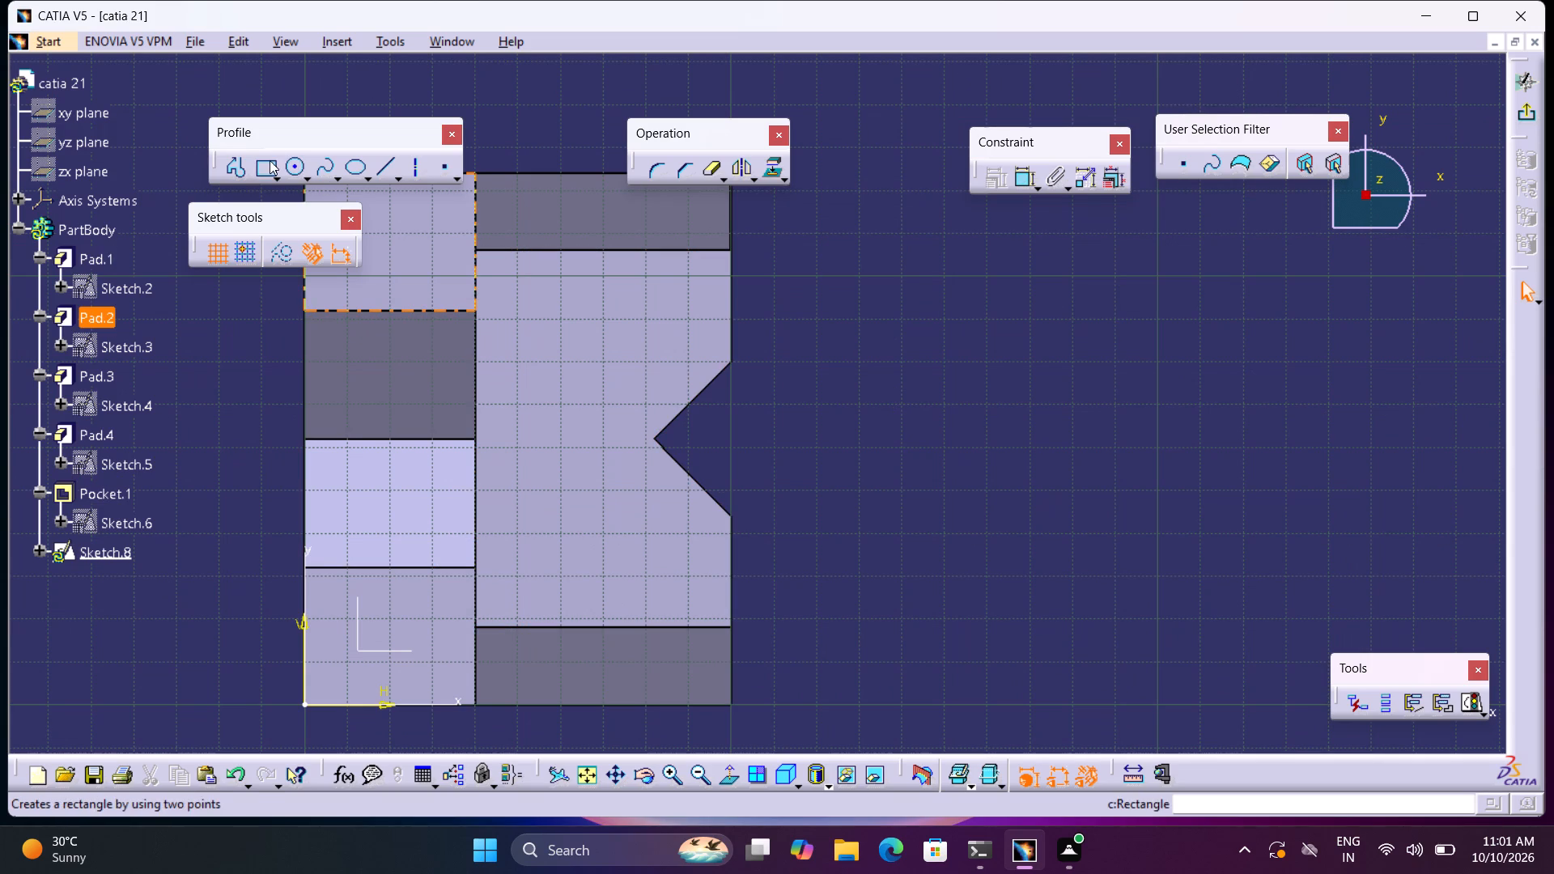
Draw a closed five-pointed star profile over the base beside its V notch, with edges mostly about 20 mm long.
{"action": "left_click", "coordinate": [242, 163]}
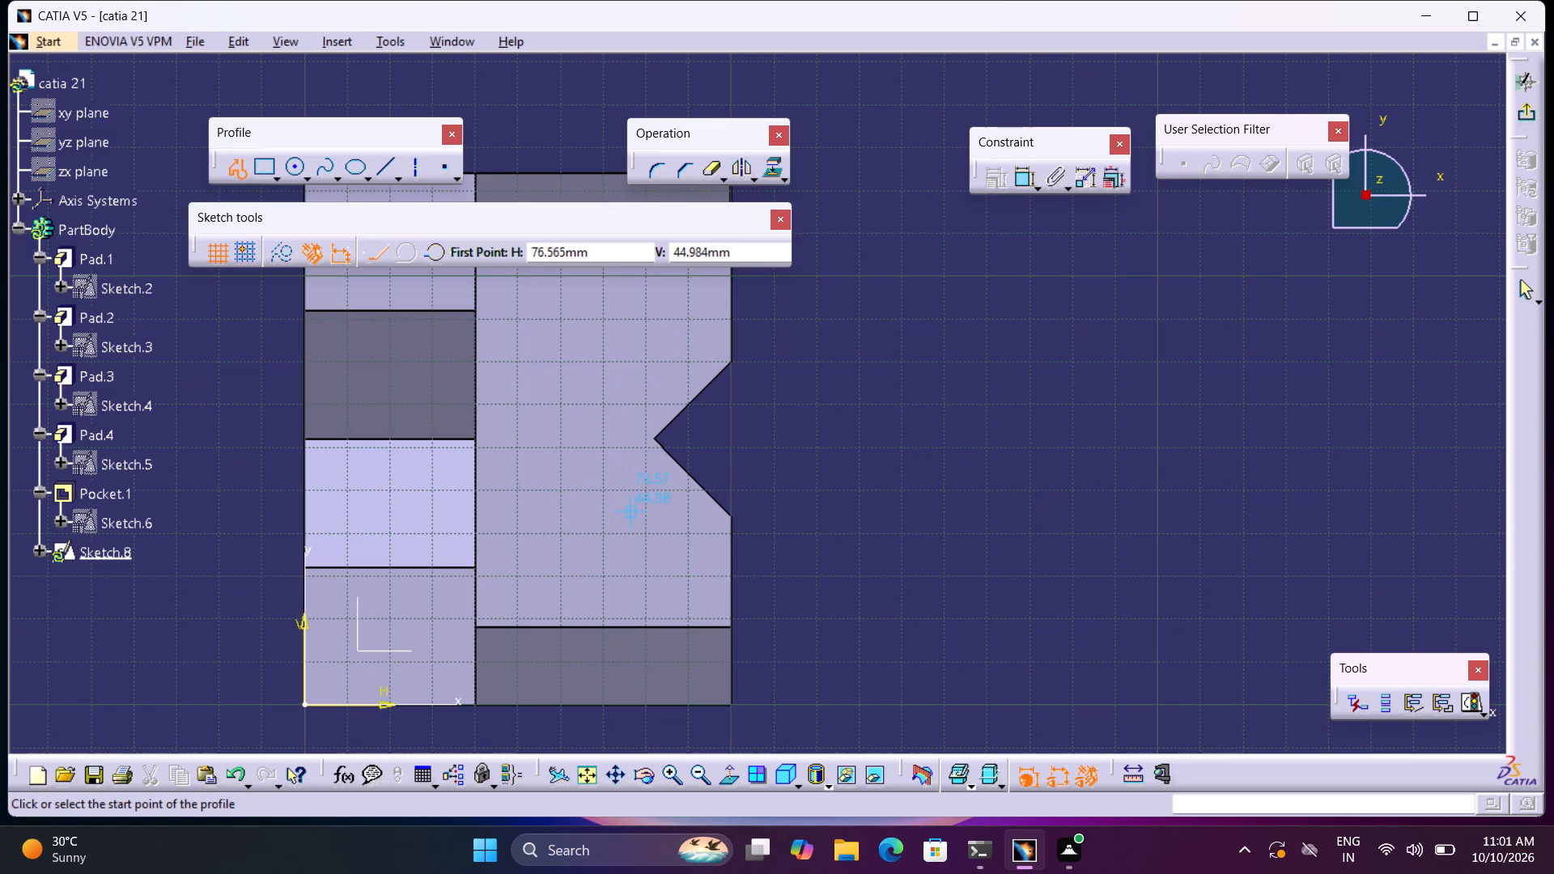
{"action": "left_click", "coordinate": [613, 432]}
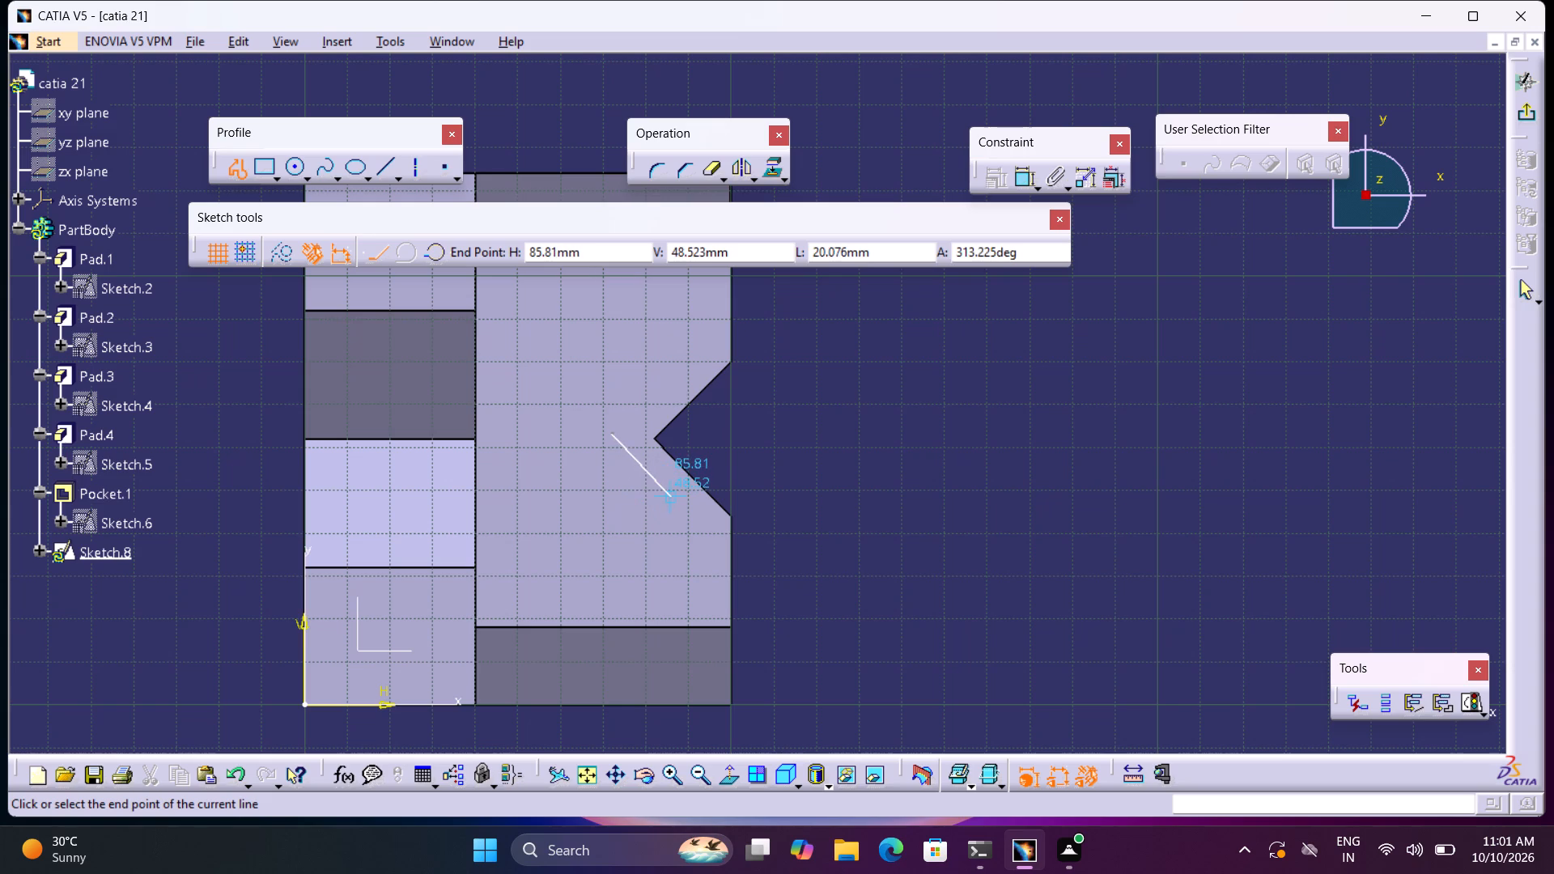
{"action": "left_click", "coordinate": [671, 494]}
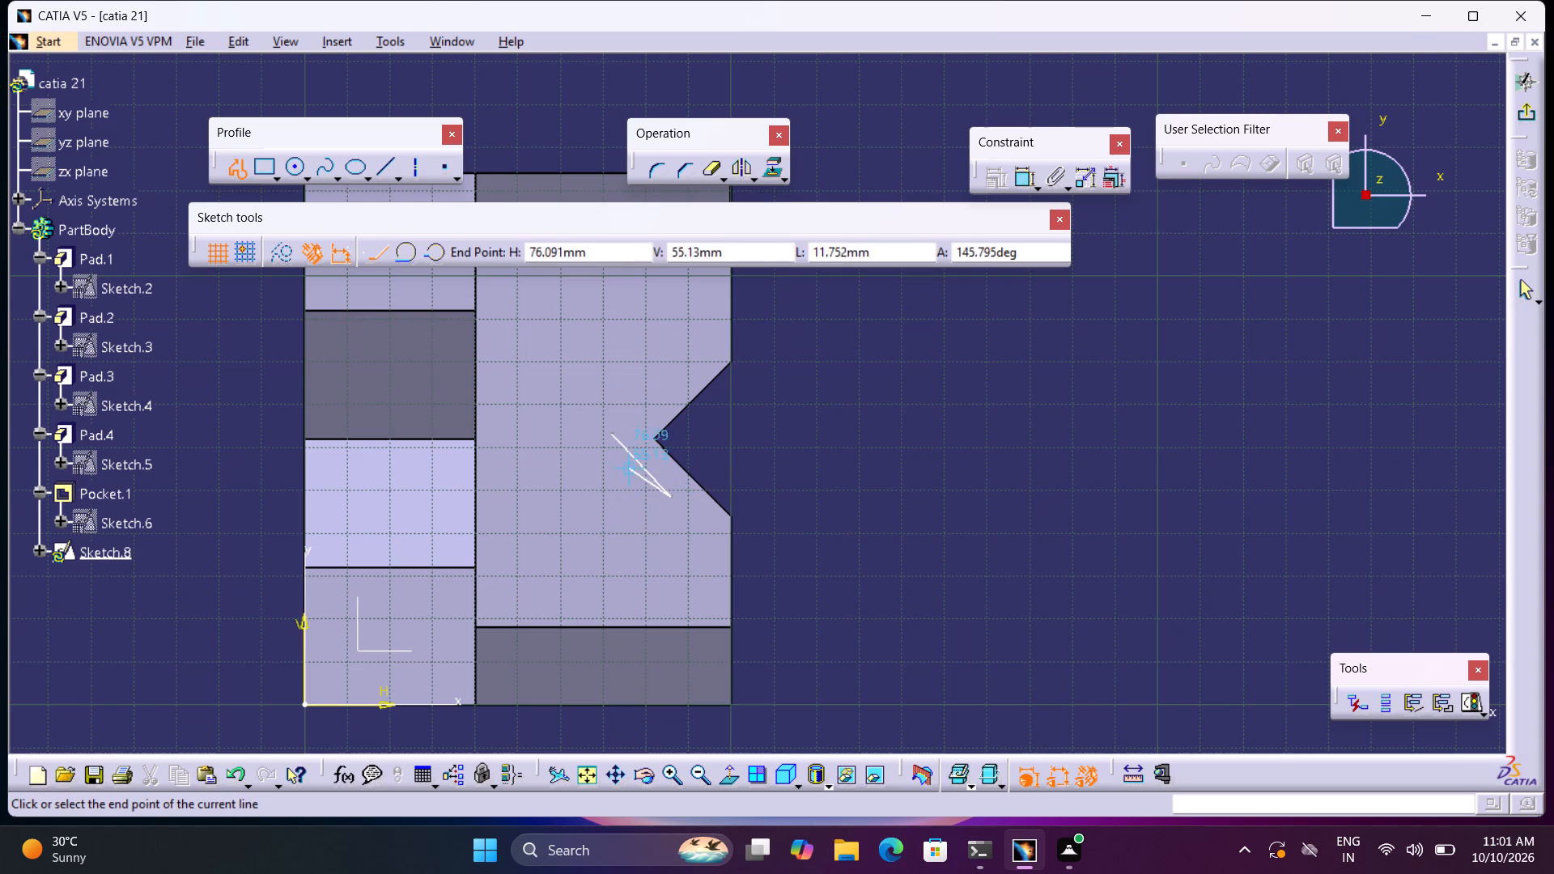
{"action": "left_click", "coordinate": [576, 437]}
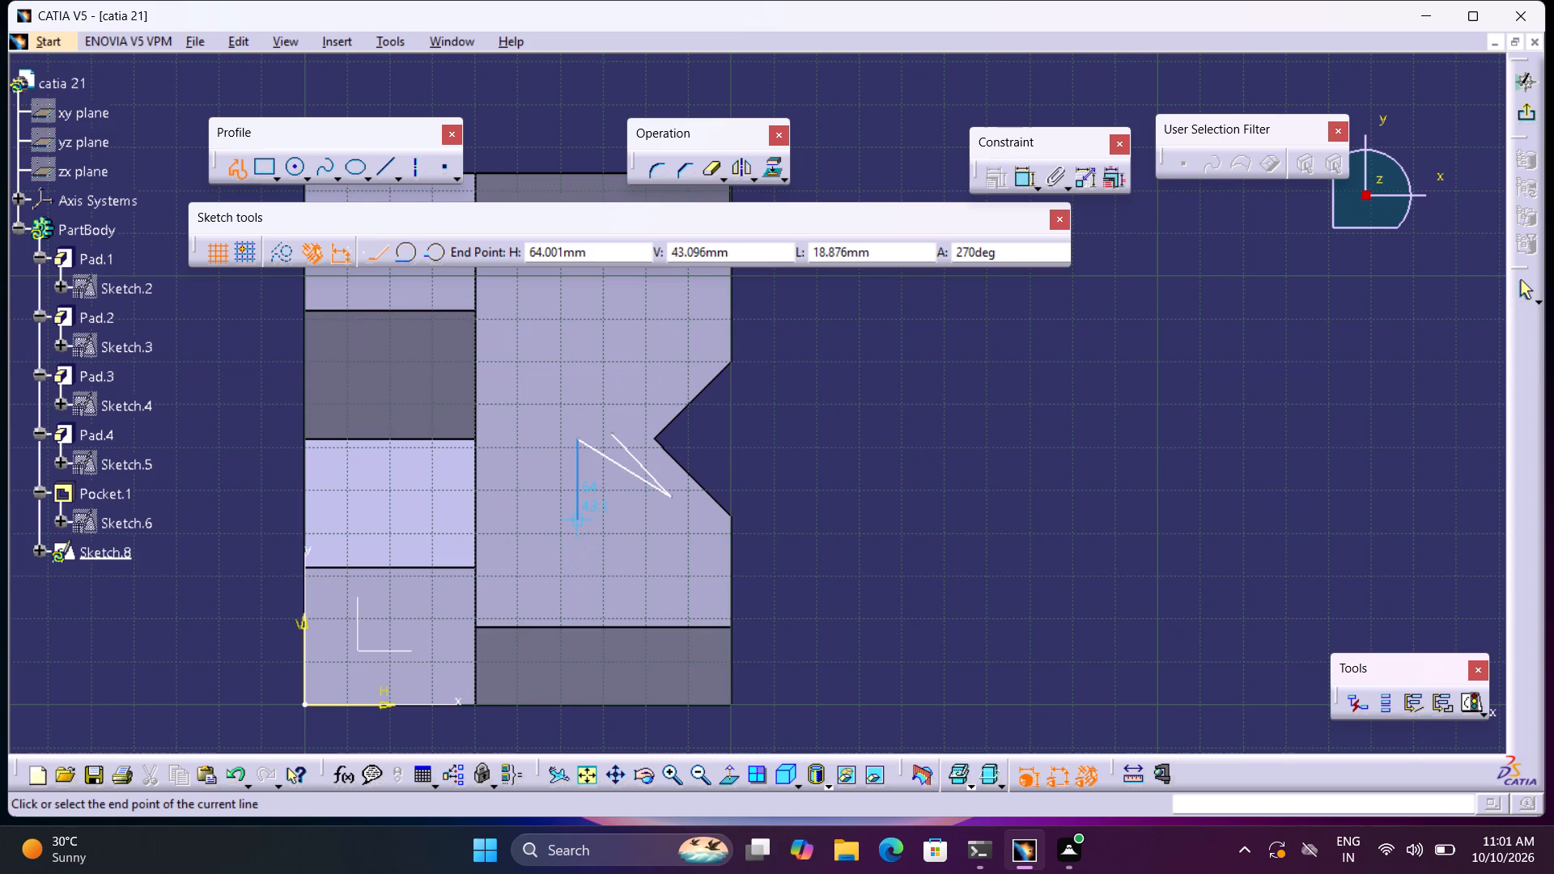
{"action": "left_click", "coordinate": [580, 518]}
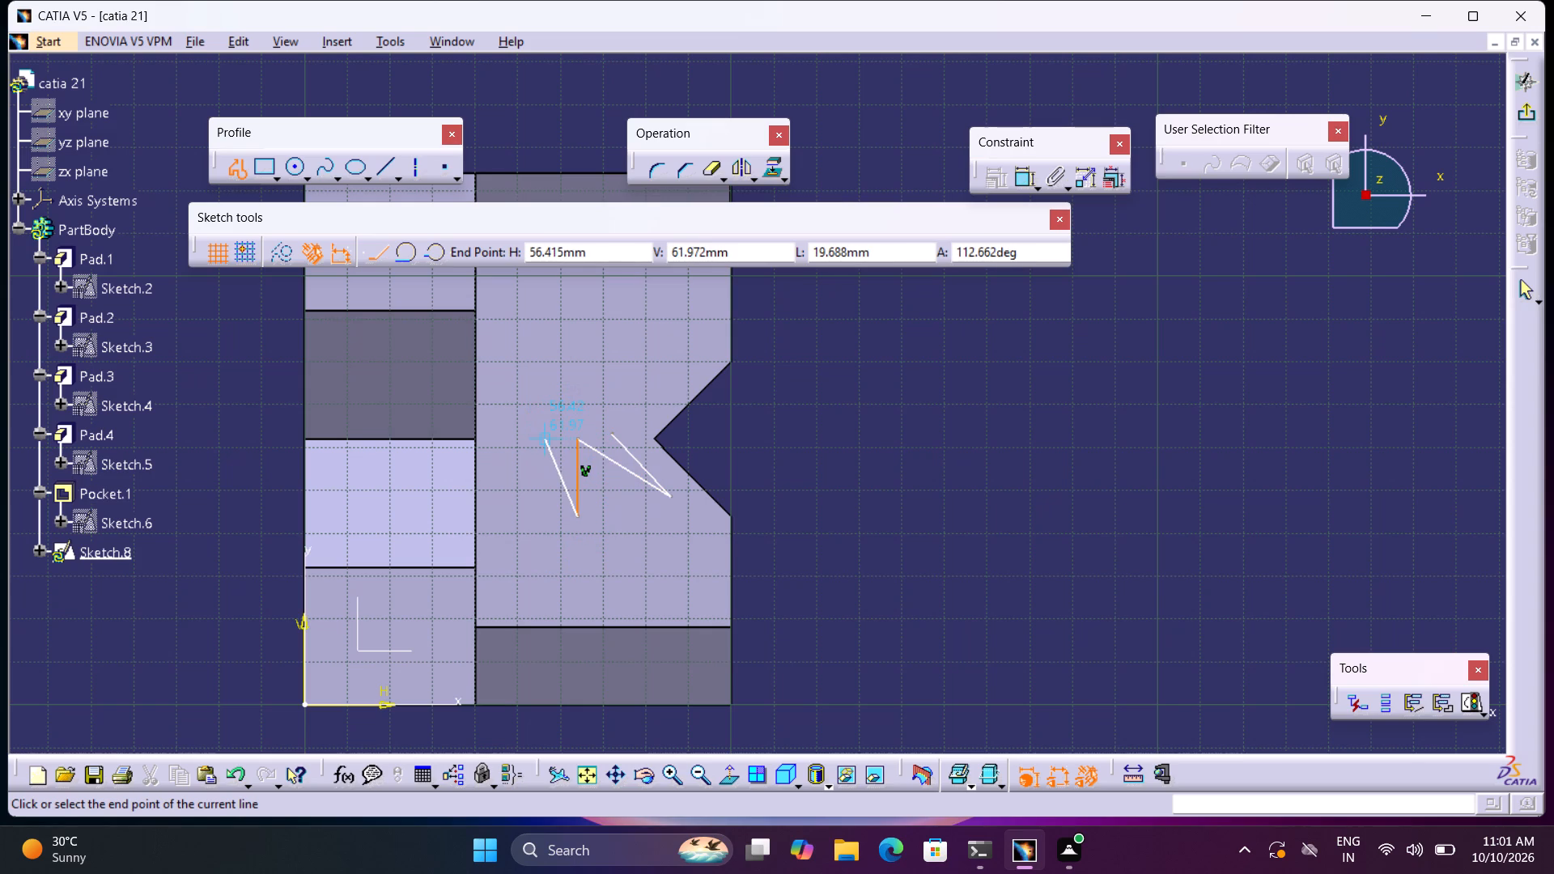
{"action": "left_click", "coordinate": [558, 431]}
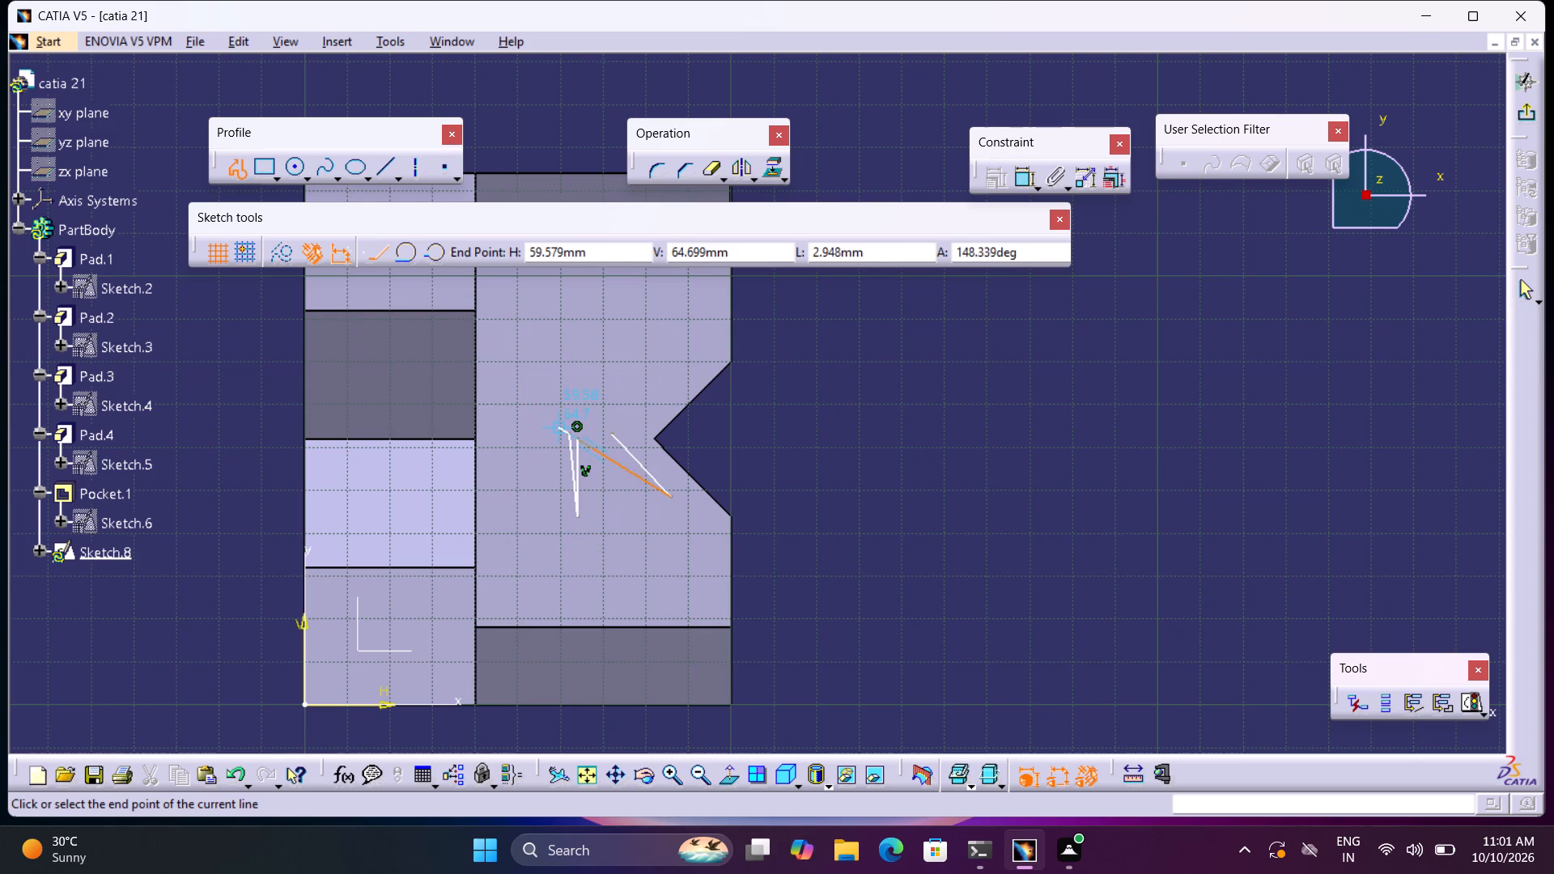
{"action": "left_click", "coordinate": [491, 408]}
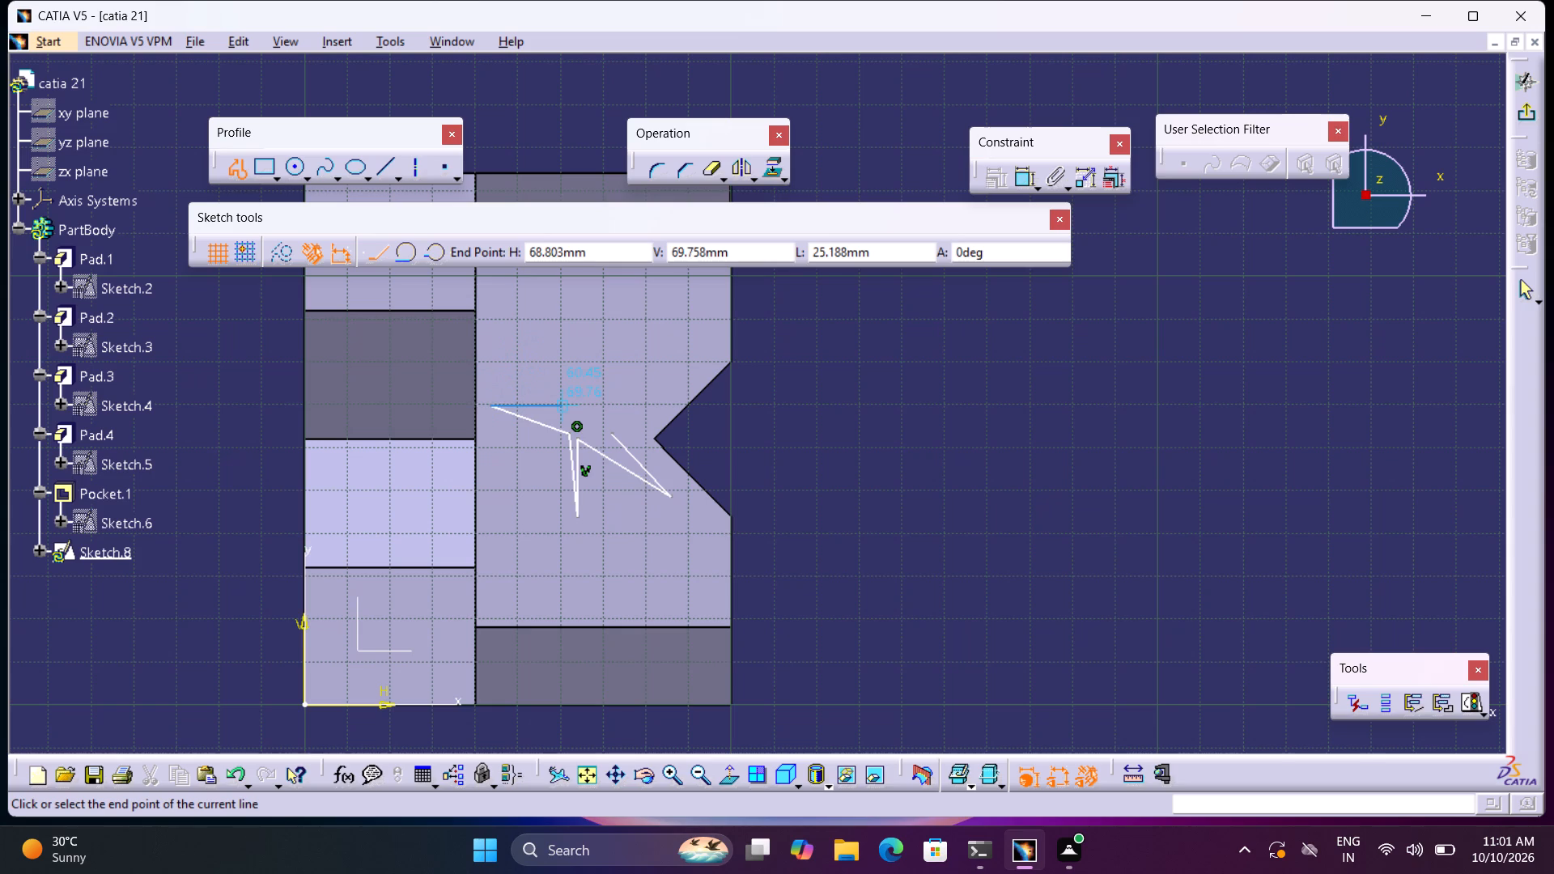
{"action": "left_click", "coordinate": [571, 378]}
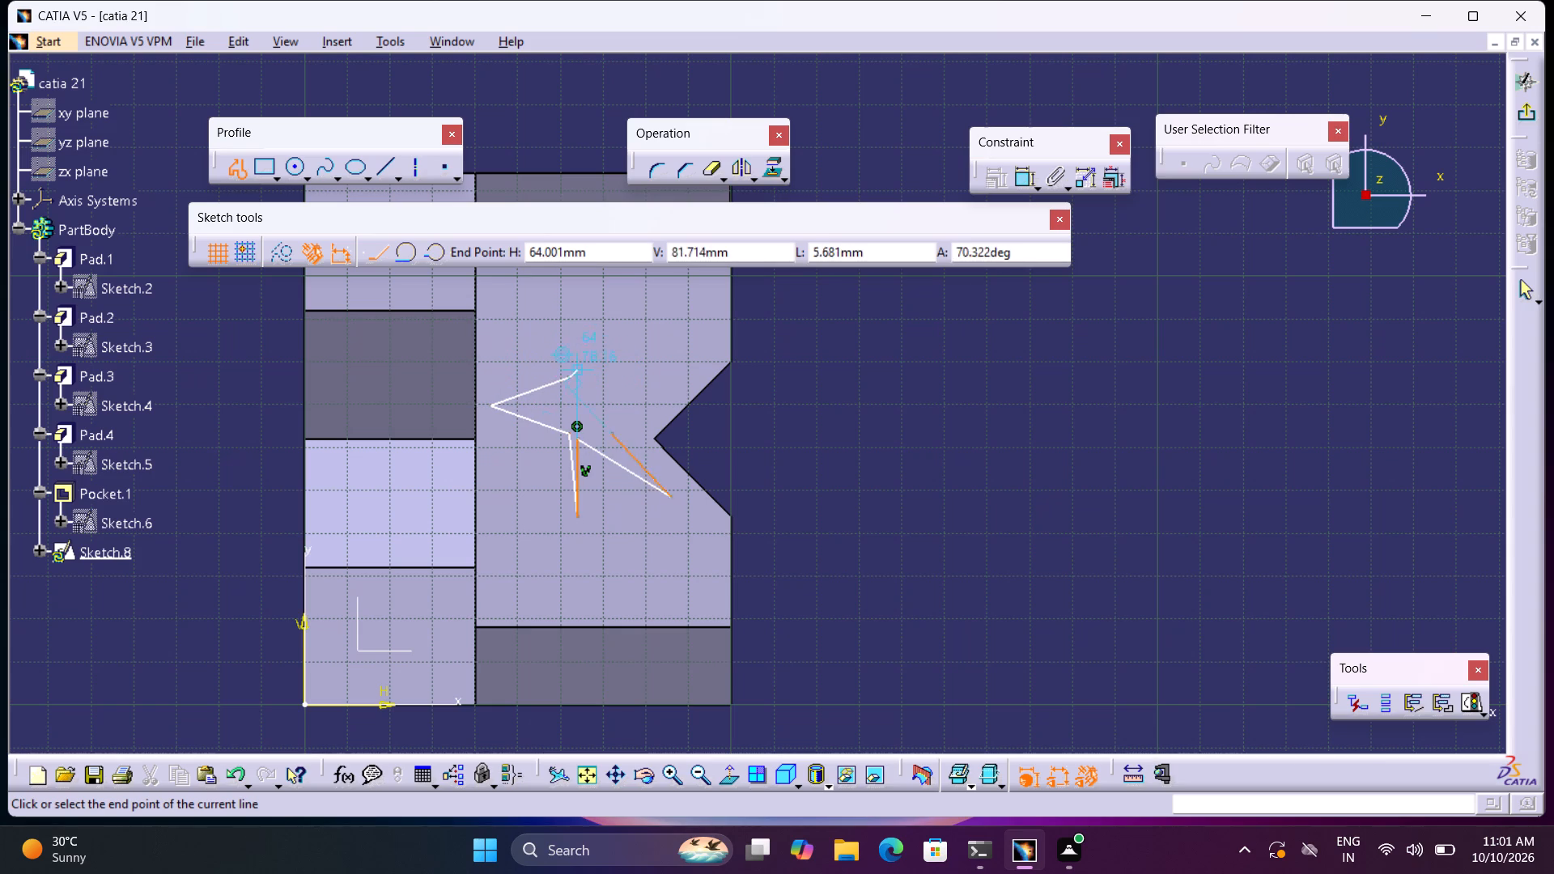
{"action": "left_click", "coordinate": [579, 292]}
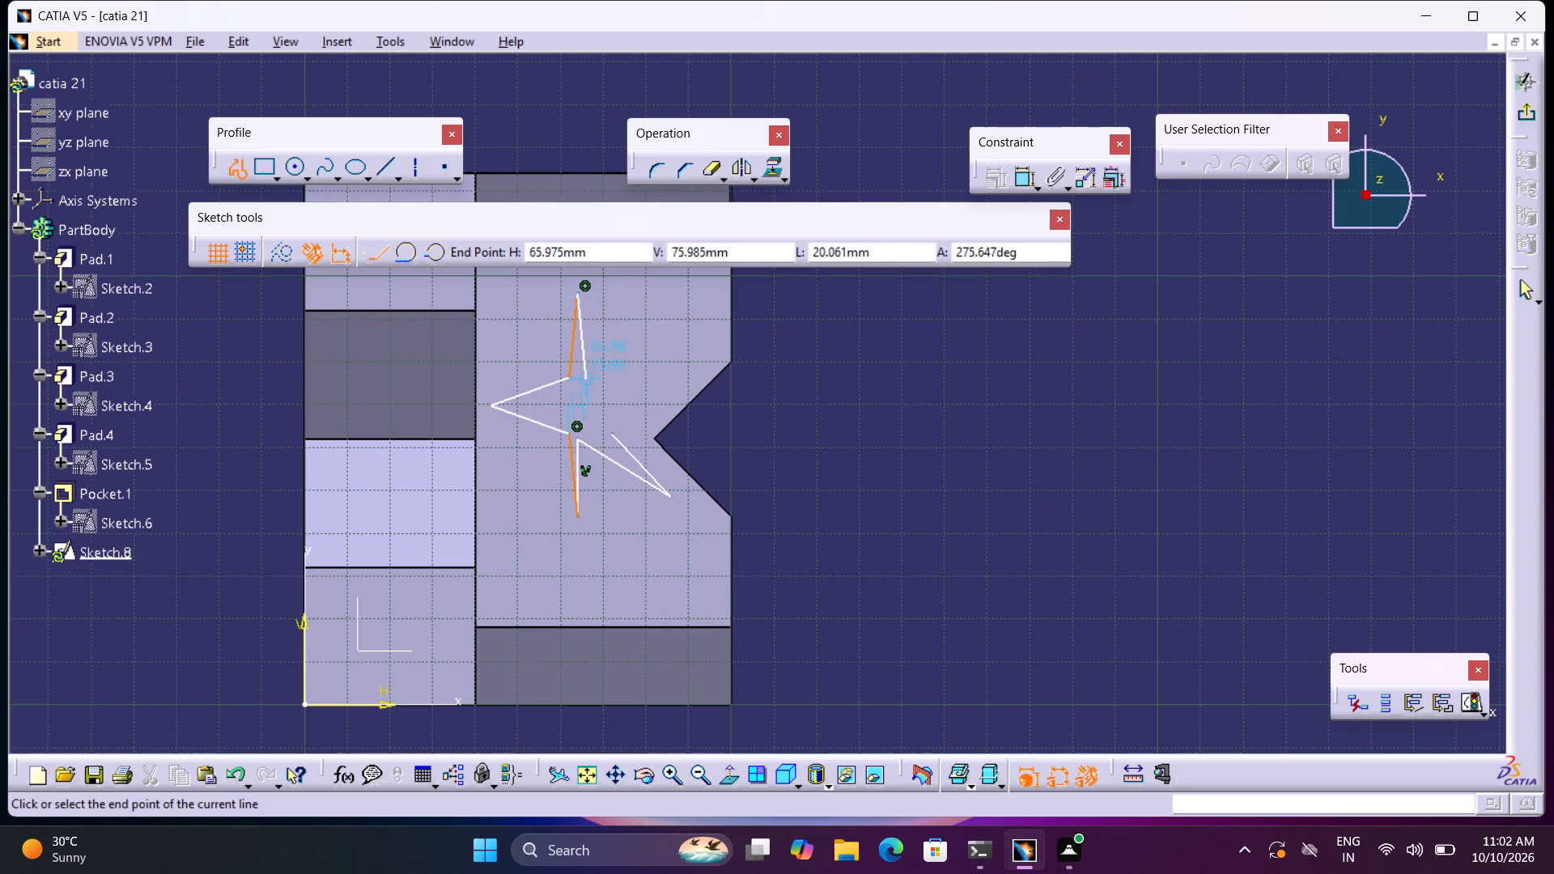
{"action": "left_click", "coordinate": [588, 375]}
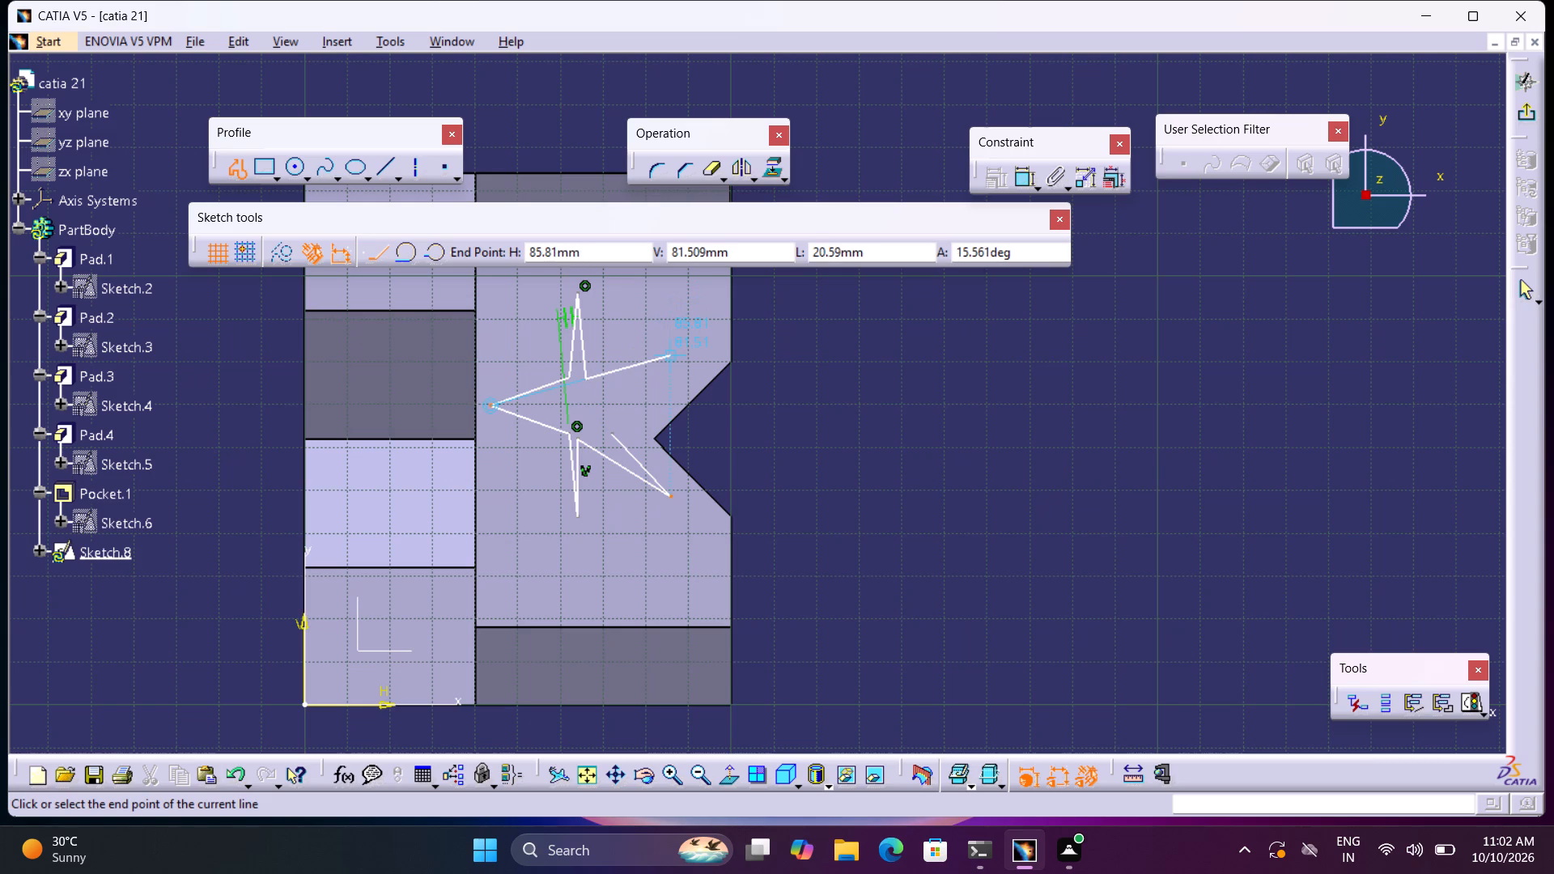
{"action": "left_click", "coordinate": [675, 337]}
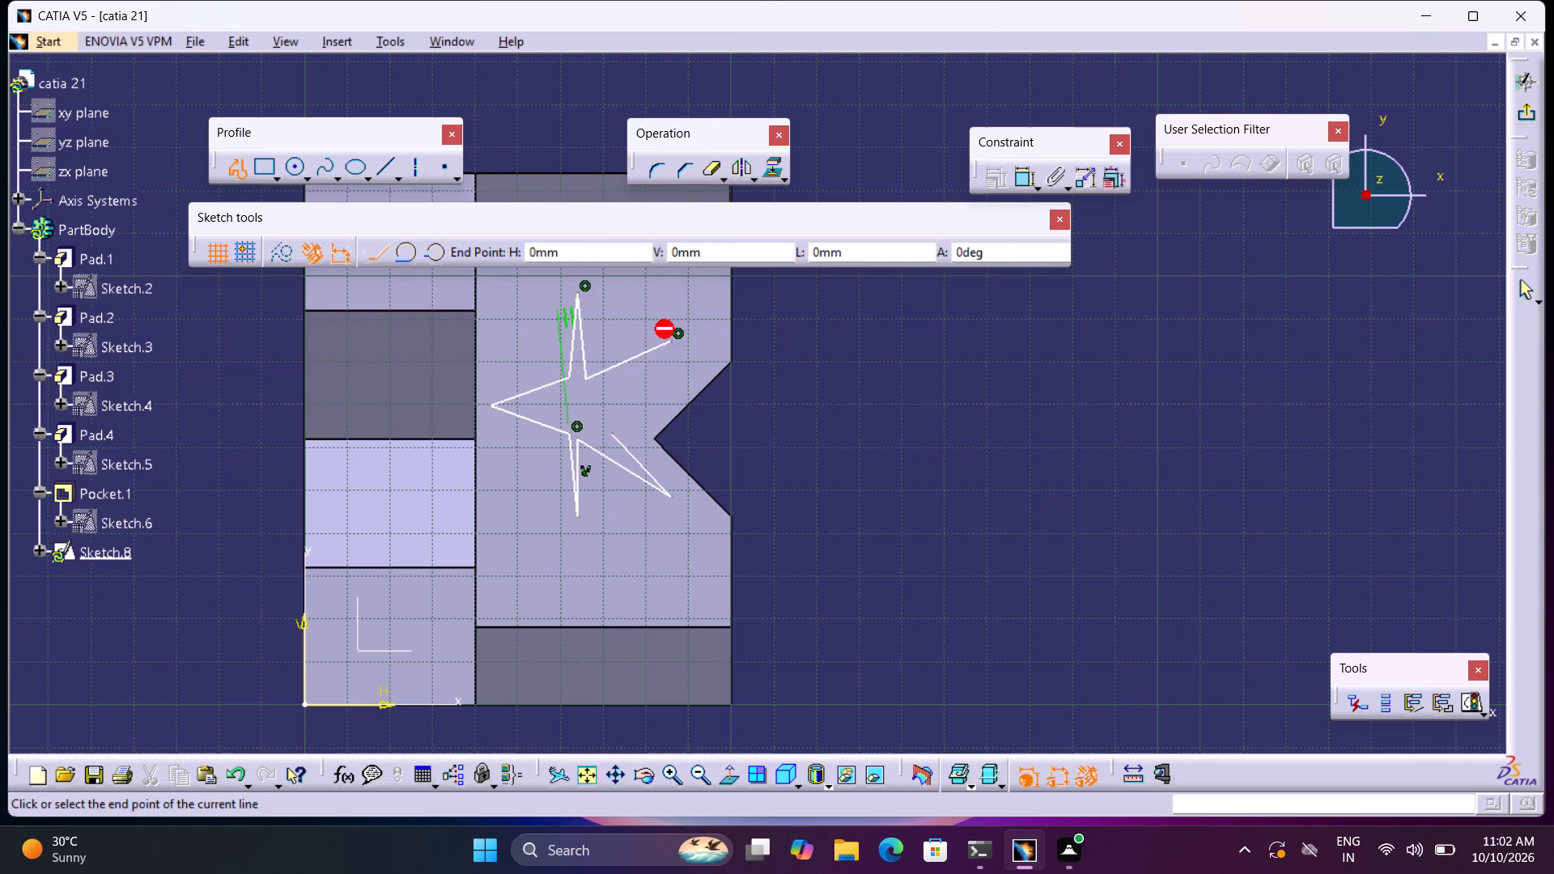
{"action": "left_click", "coordinate": [608, 401]}
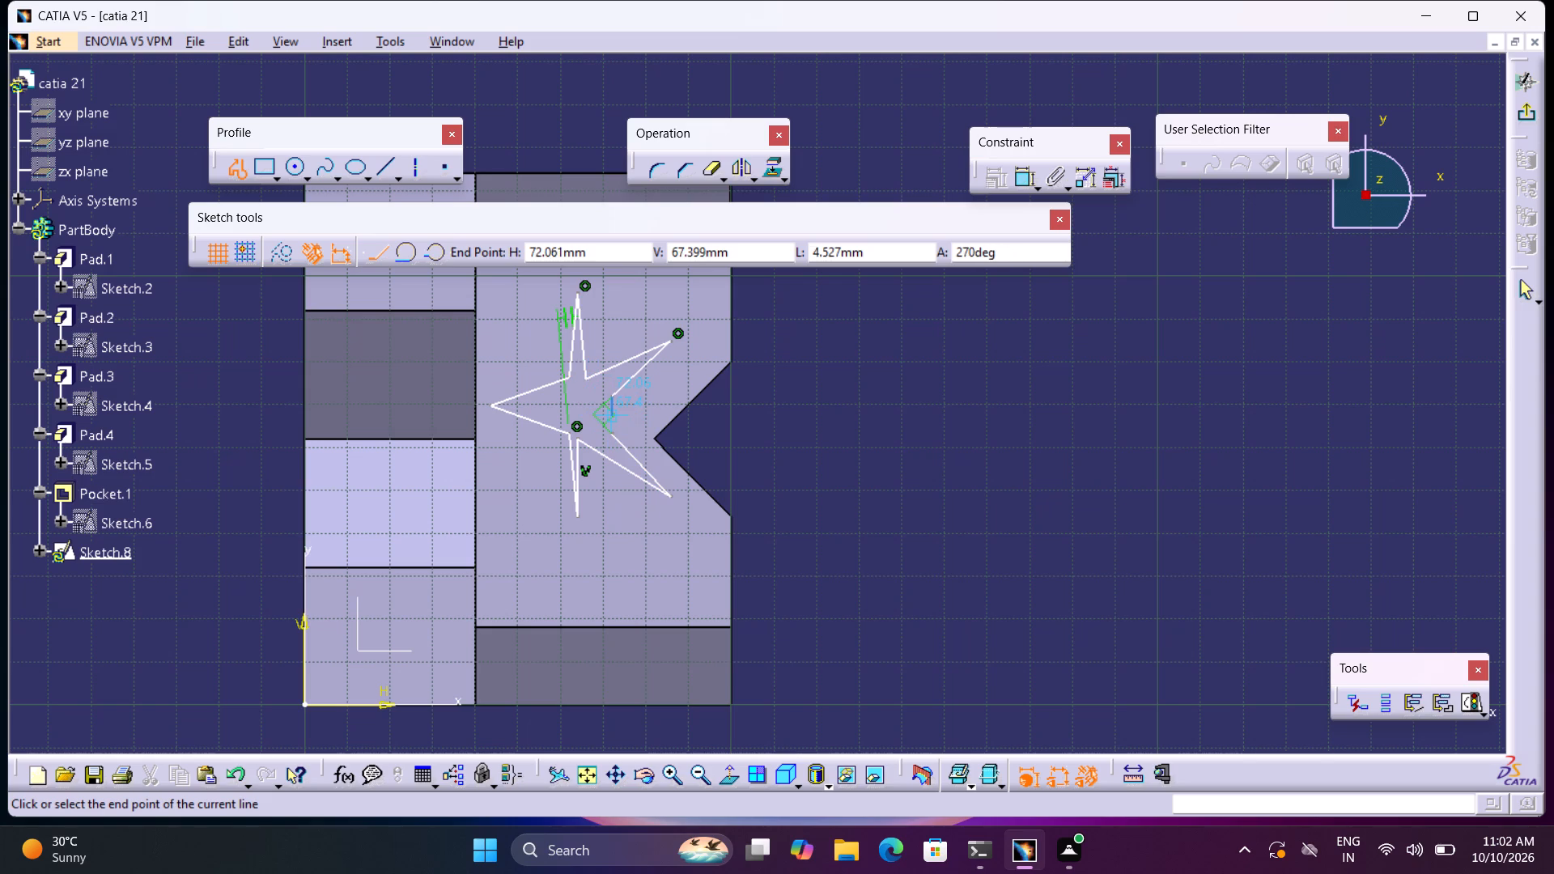
{"action": "left_click", "coordinate": [613, 435]}
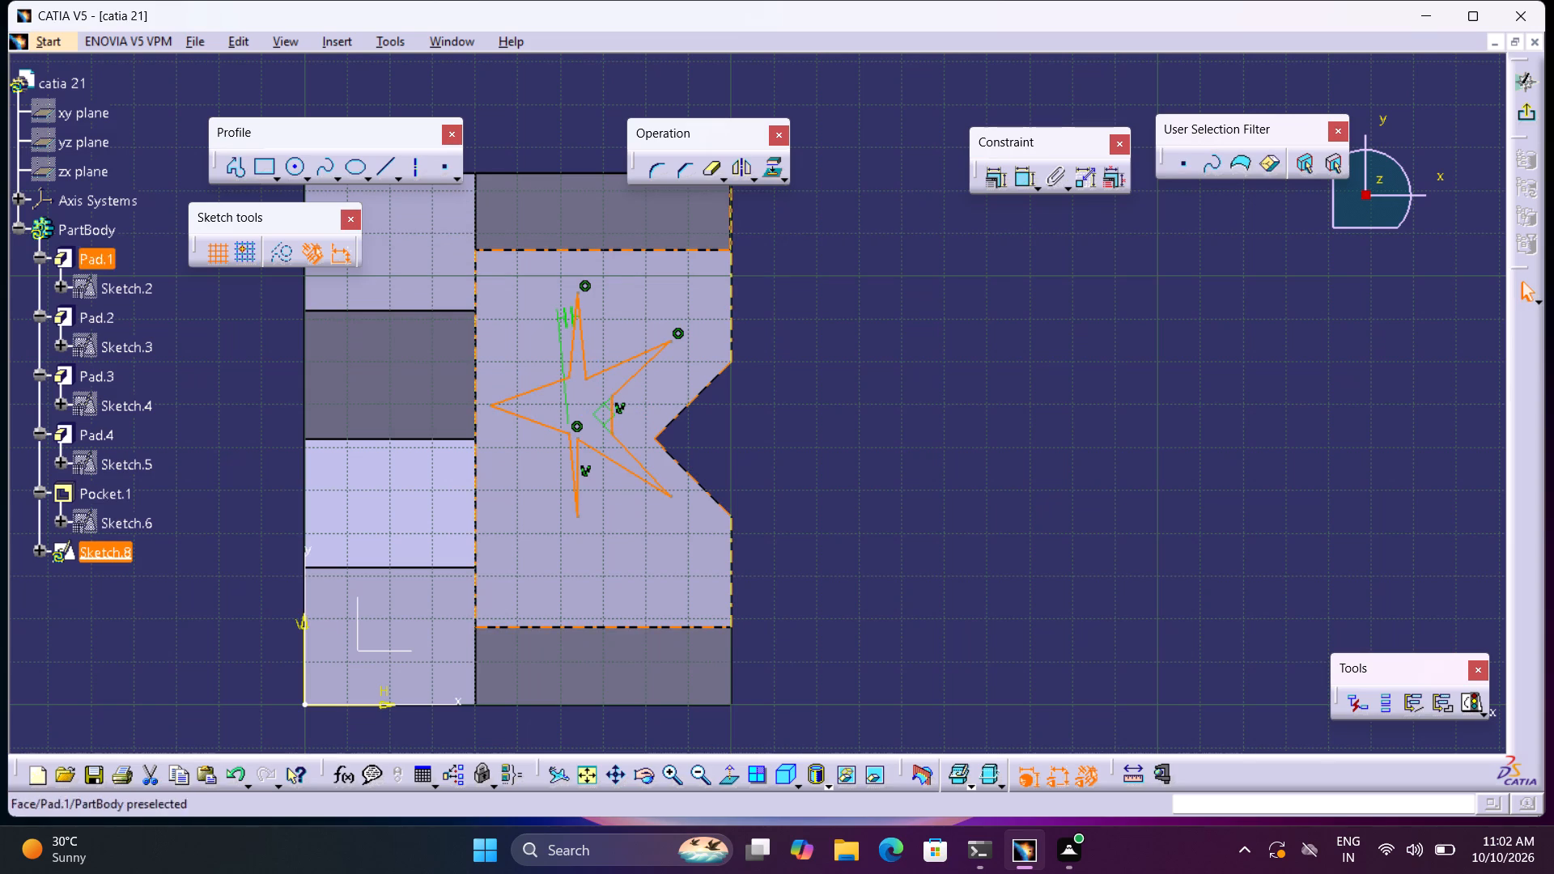
Shift the star a few millimetres toward the base's V notch, nudge two of its vertices slightly, and exit the sketch.
{"action": "left_click_drag", "start_coordinate": [572, 470], "coordinate": [570, 468]}
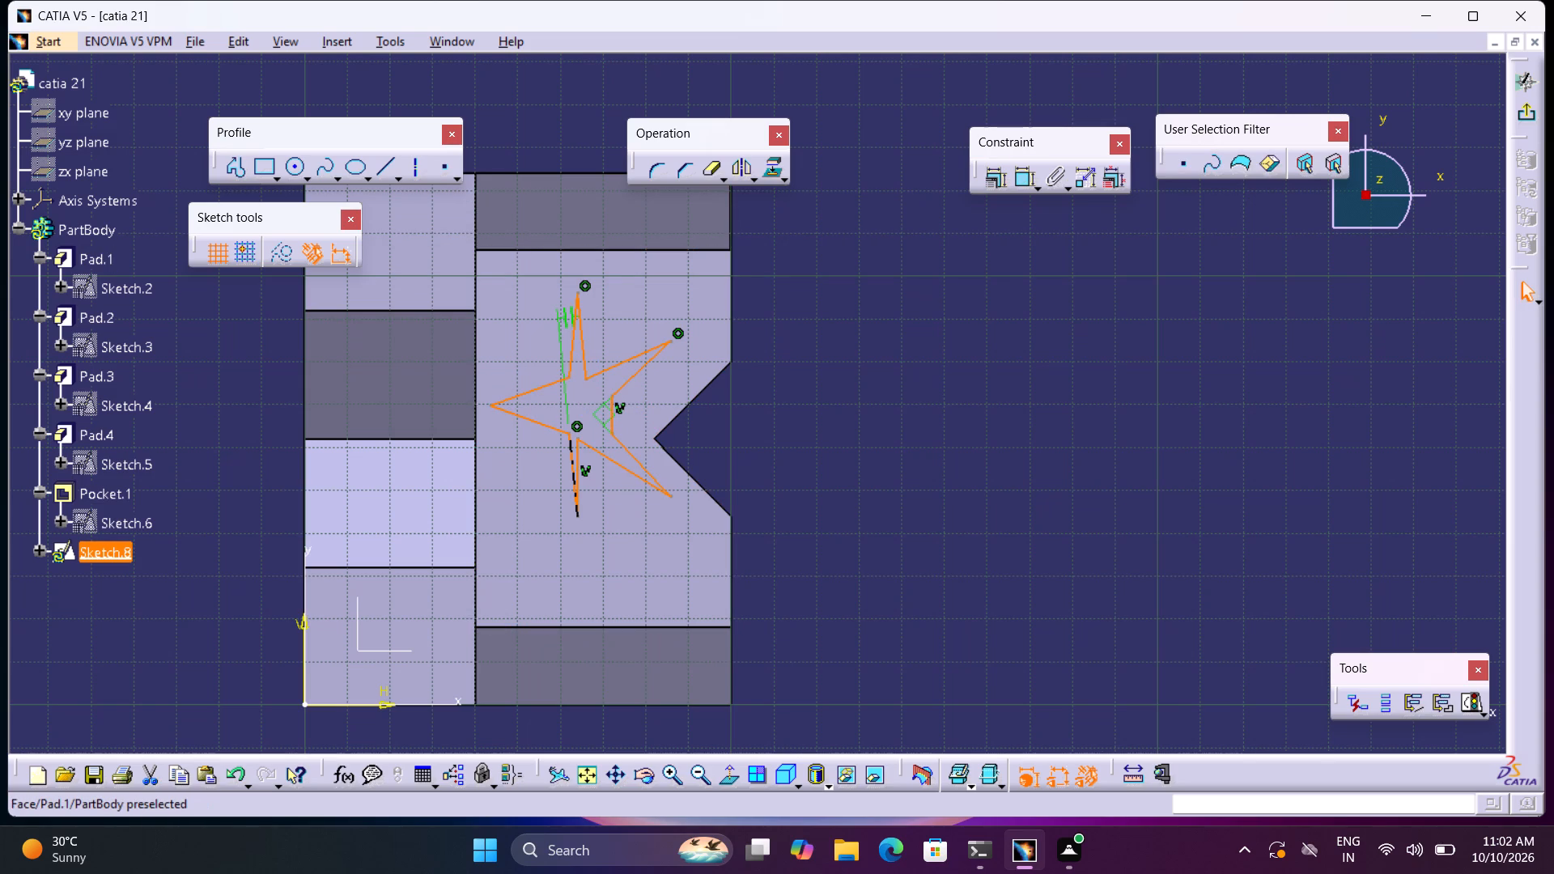
{"action": "left_click_drag", "start_coordinate": [570, 468], "coordinate": [577, 486]}
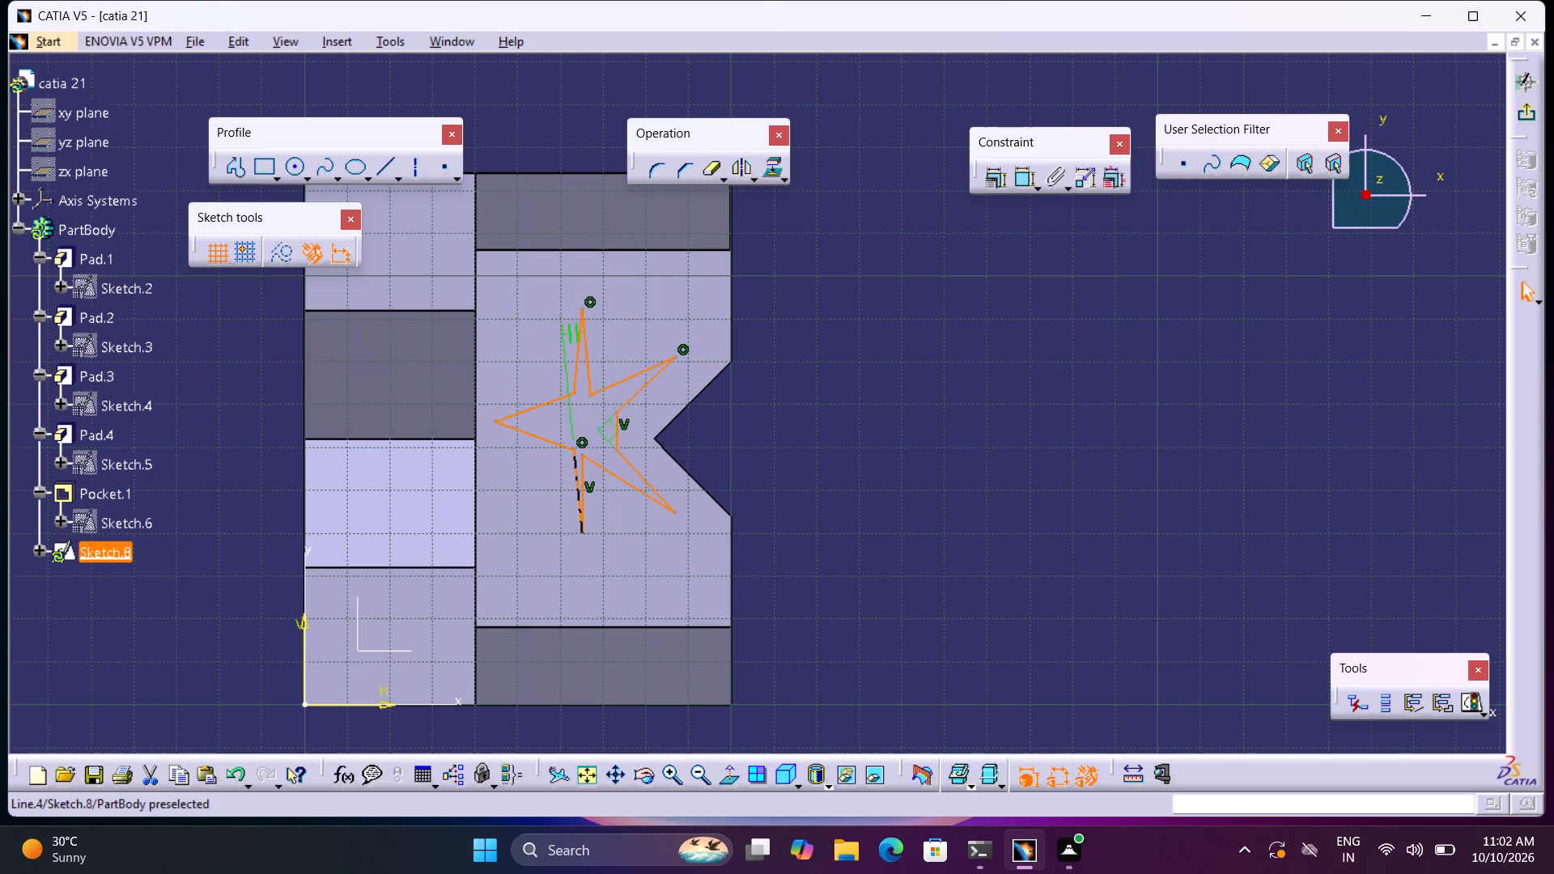
{"action": "left_click_drag", "start_coordinate": [577, 486], "coordinate": [583, 493]}
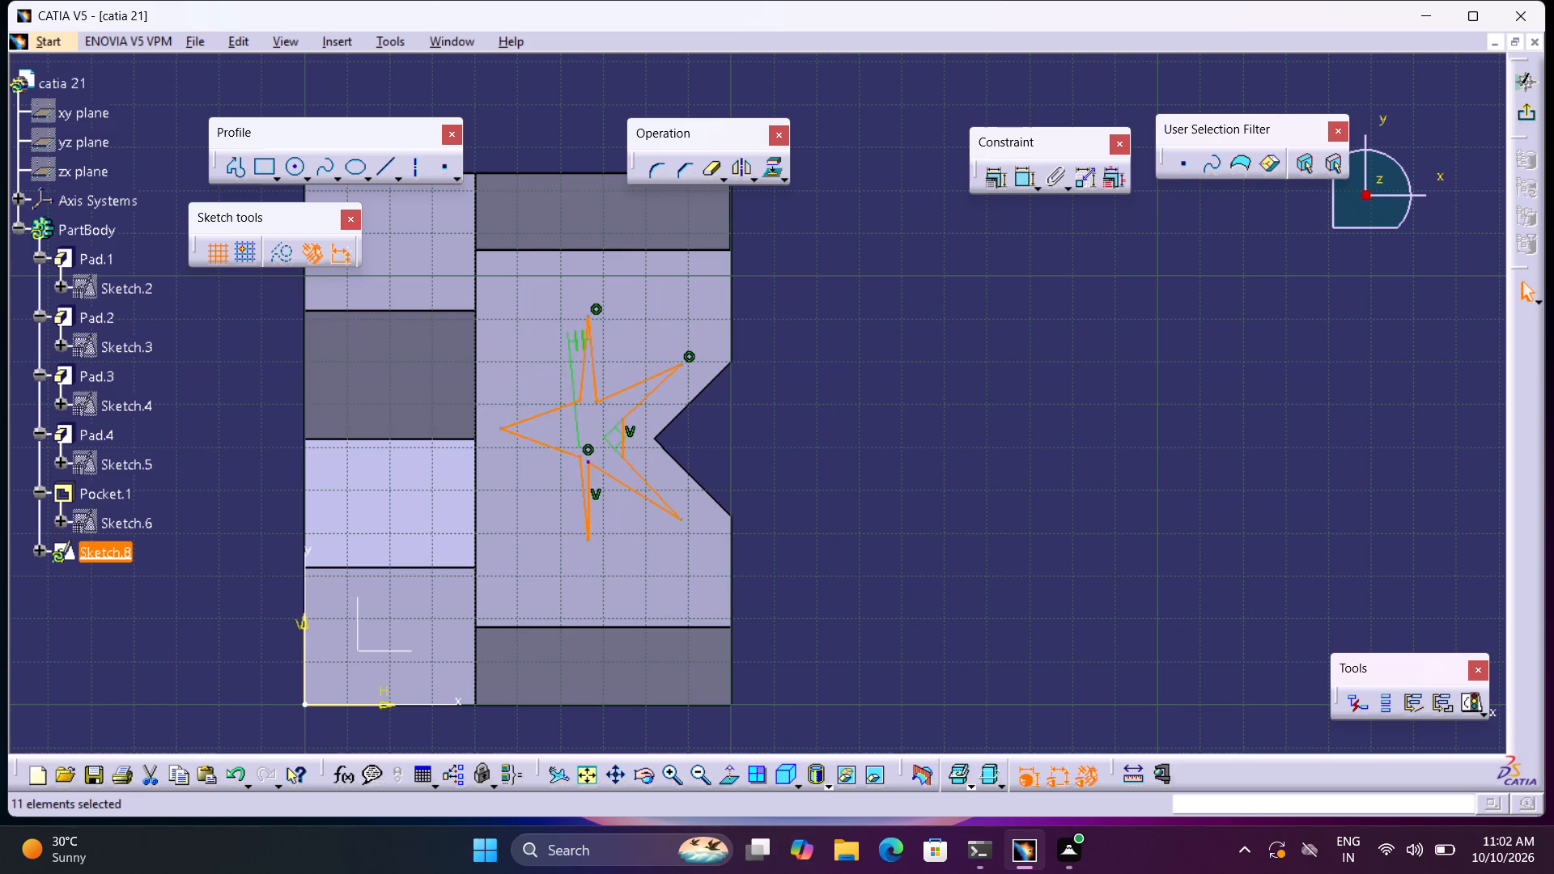
{"action": "left_click", "coordinate": [580, 456]}
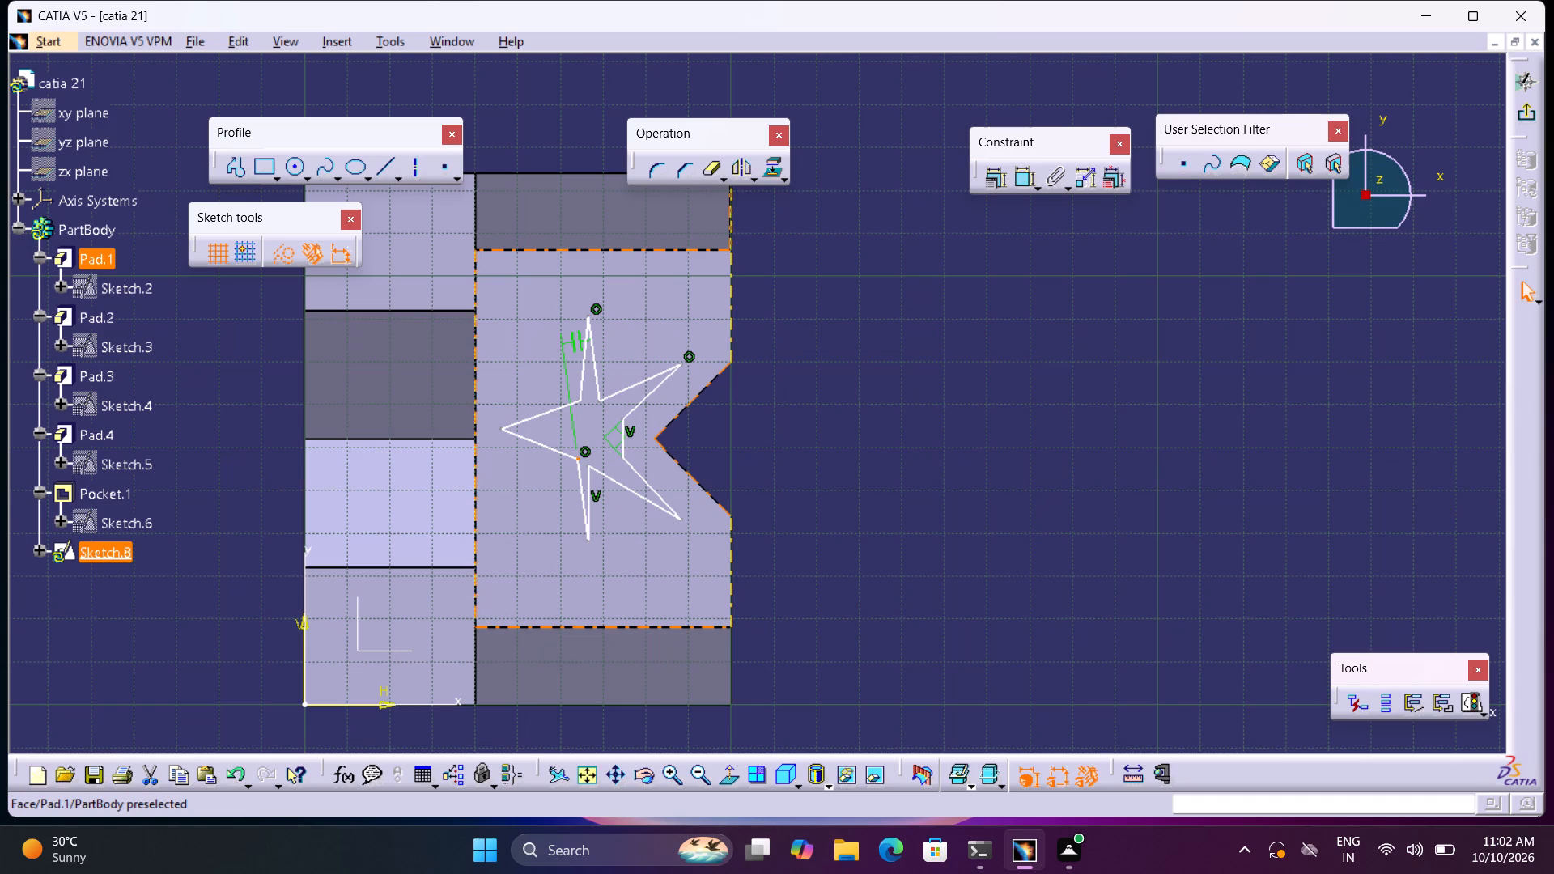
{"action": "left_click", "coordinate": [589, 537]}
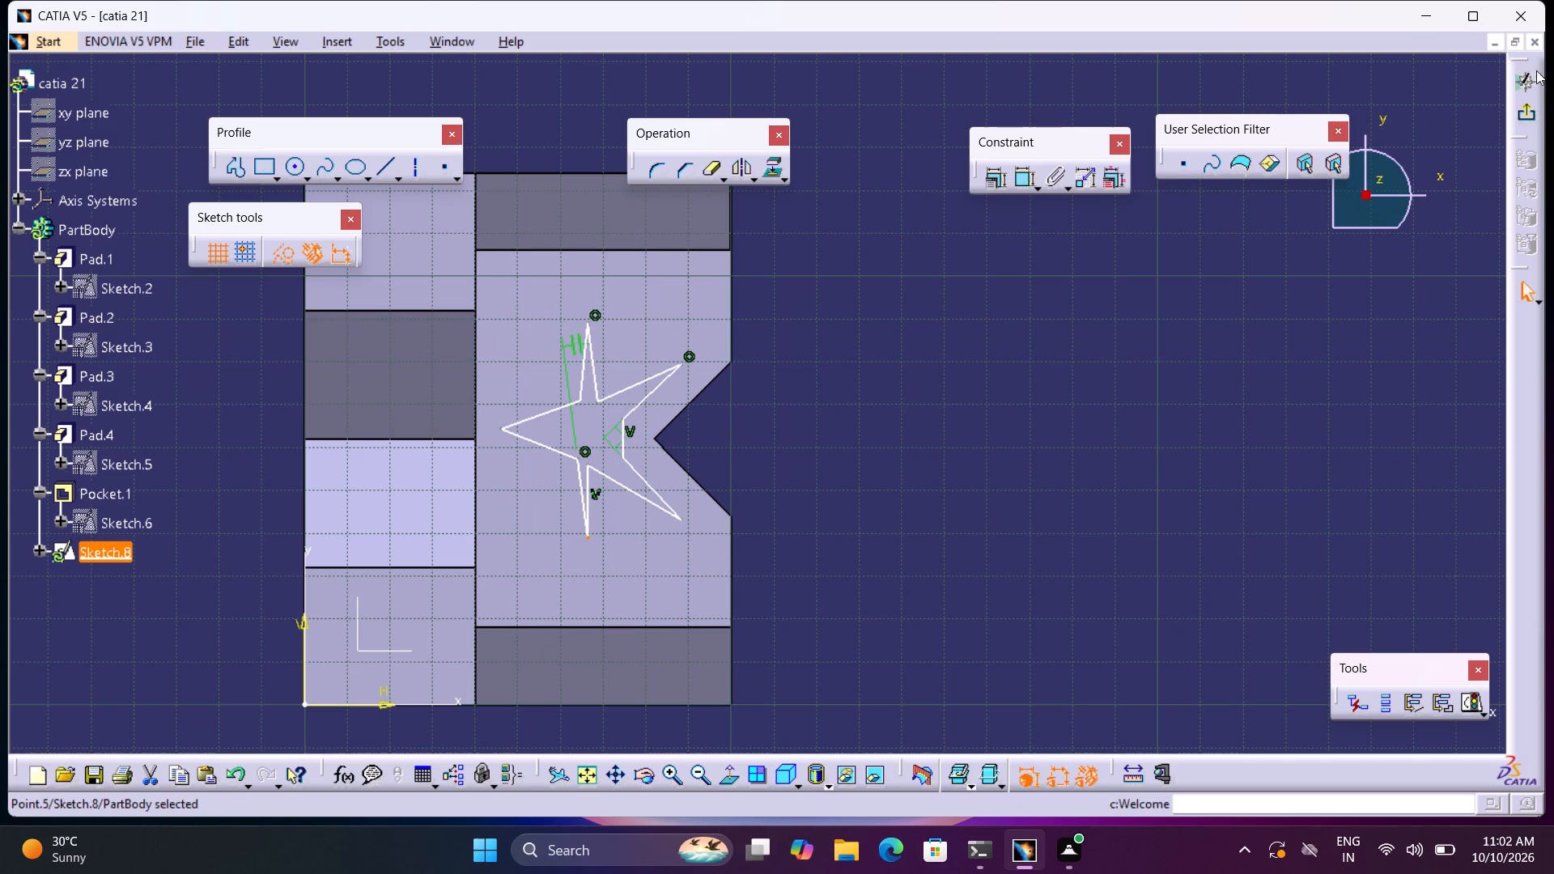
{"action": "left_click", "coordinate": [1539, 119]}
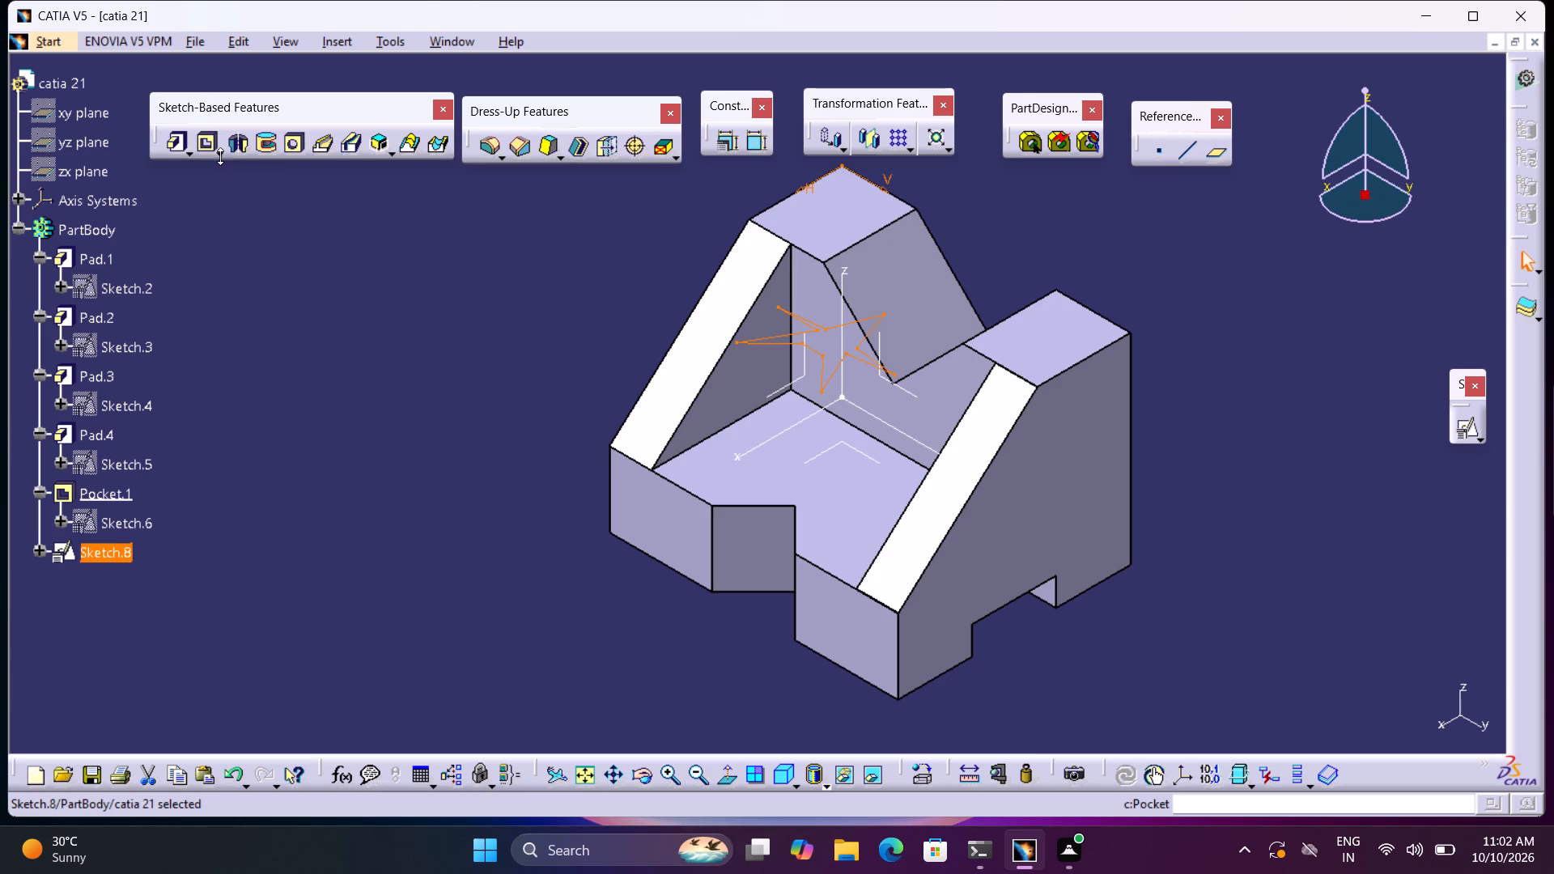
Set up a Pocket of the star sketch with limit type Up to next and 0 mm offset, and preview it.
{"action": "left_click", "coordinate": [203, 141]}
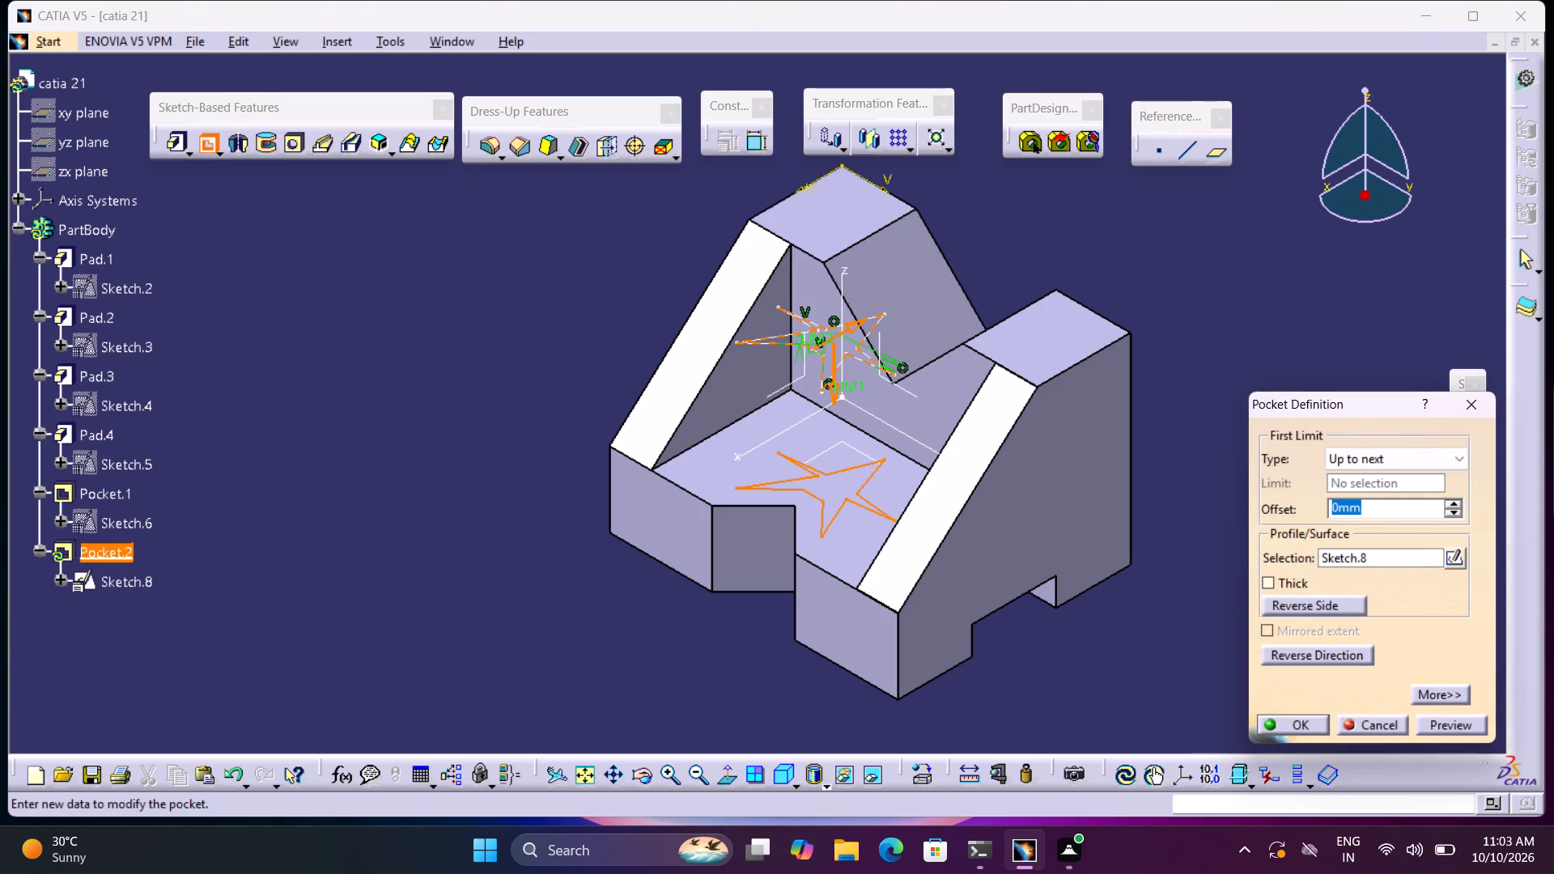
{"action": "left_click", "coordinate": [1446, 729]}
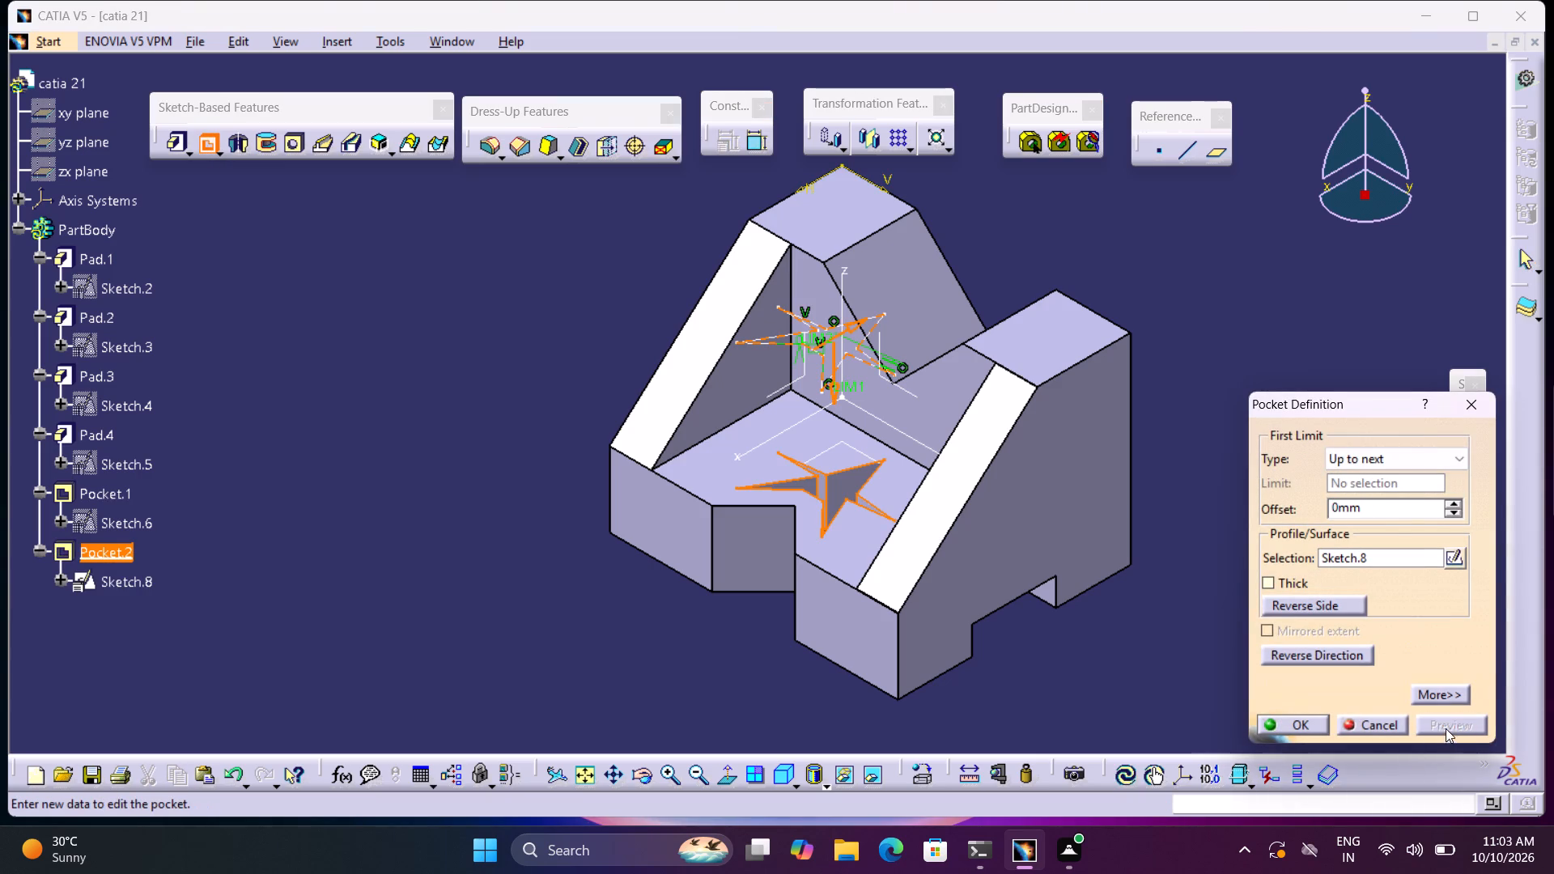
Examine the previewed star-shaped pocket in the base from above and from oblique angles.
{"action": "middle_click_drag", "start_coordinate": [1144, 575], "coordinate": [1144, 575]}
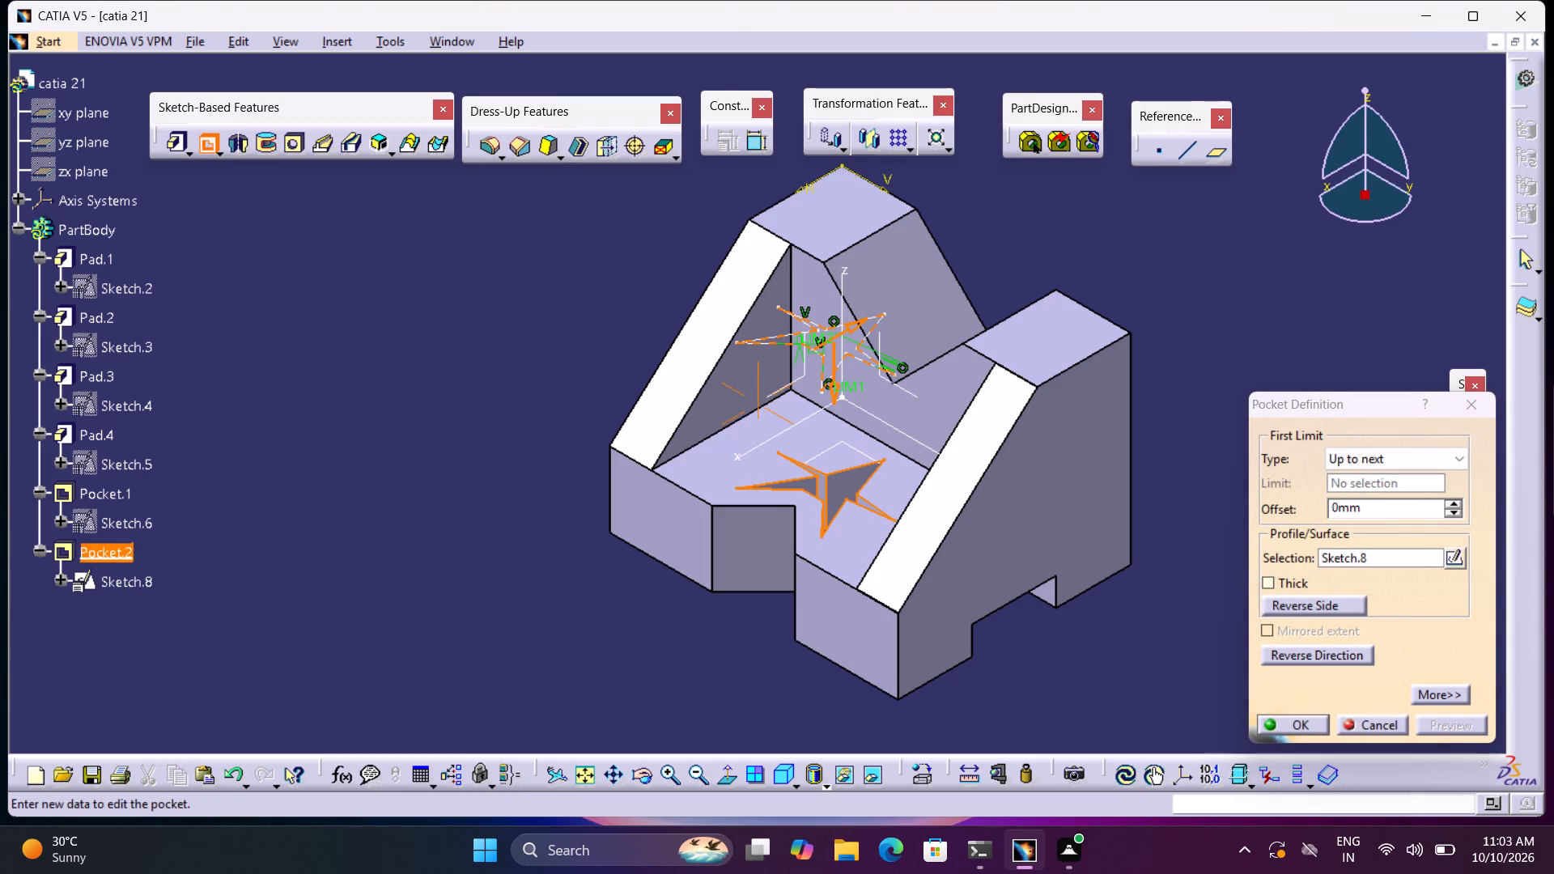
{"action": "middle_click_drag", "start_coordinate": [1144, 575], "coordinate": [1078, 559]}
{"action": "right_click_drag", "start_coordinate": [1147, 588], "coordinate": [1146, 659]}
{"action": "middle_click_drag", "start_coordinate": [966, 456], "coordinate": [816, 625]}
{"action": "right_click_drag", "start_coordinate": [966, 466], "coordinate": [816, 625]}
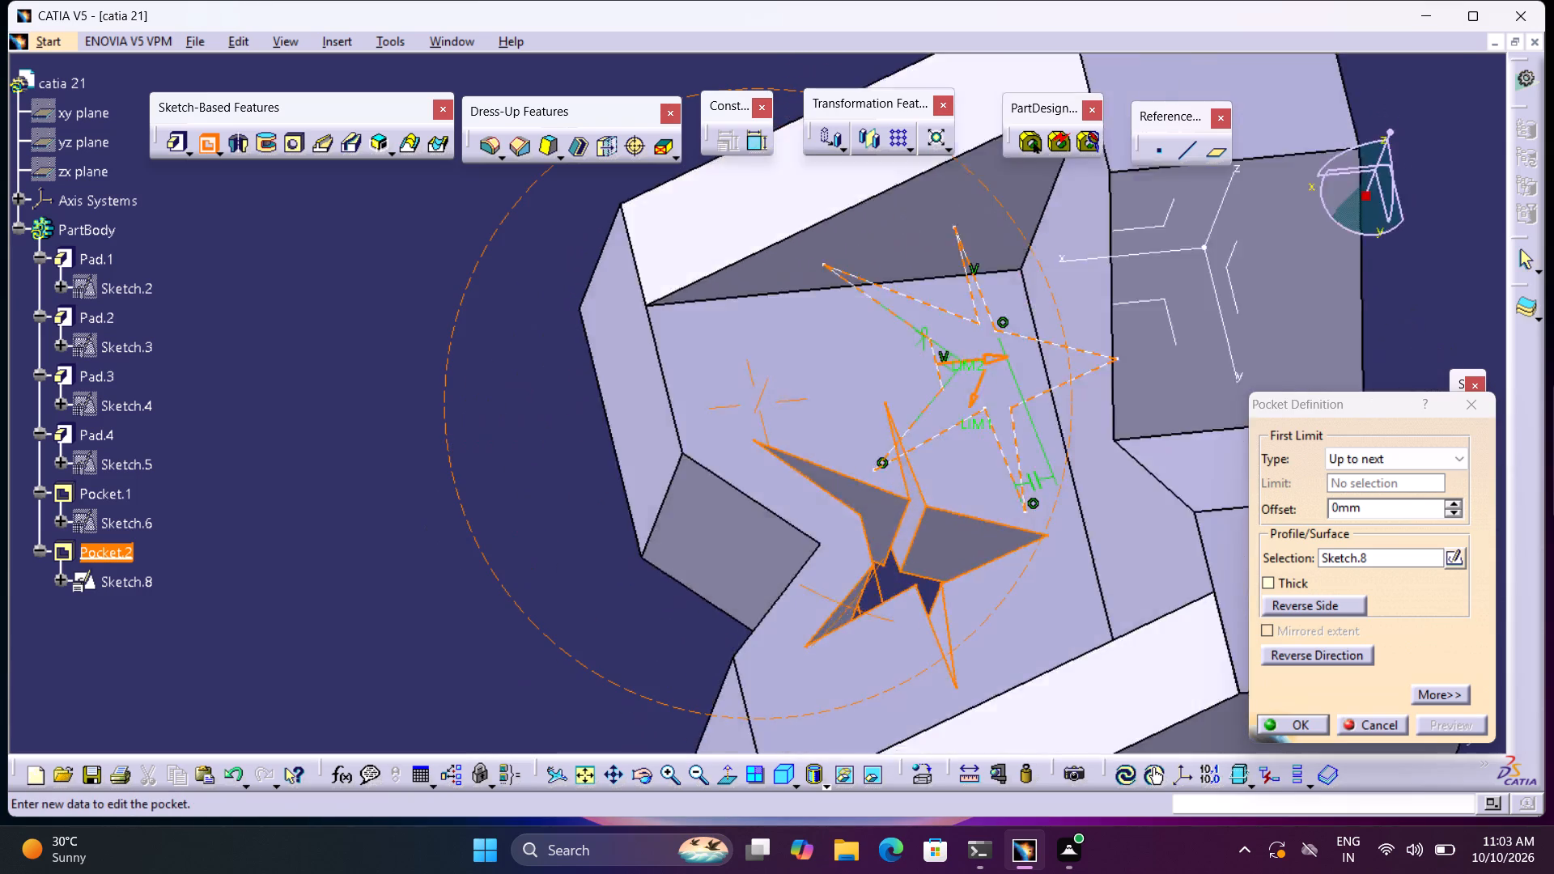
{"action": "right_click_drag", "start_coordinate": [816, 625], "coordinate": [963, 479]}
{"action": "middle_click_drag", "start_coordinate": [816, 625], "coordinate": [957, 561]}
{"action": "right_click", "coordinate": [963, 479]}
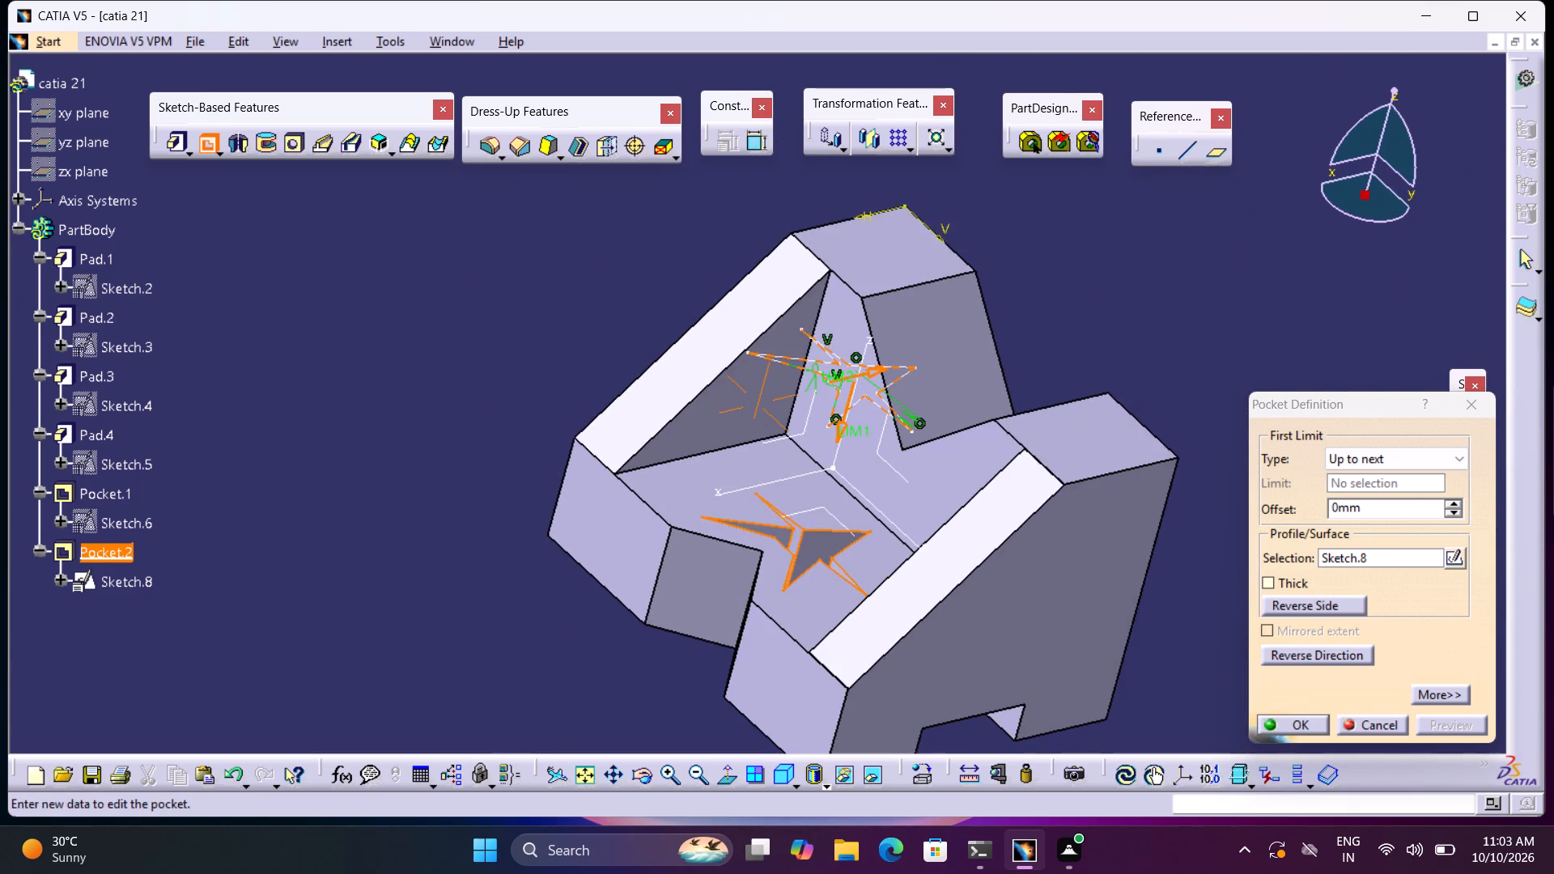
{"action": "middle_click_drag", "start_coordinate": [957, 561], "coordinate": [957, 562]}
{"action": "middle_click", "coordinate": [957, 562]}
{"action": "middle_click_drag", "start_coordinate": [753, 409], "coordinate": [596, 609]}
{"action": "right_click_drag", "start_coordinate": [755, 422], "coordinate": [596, 609]}
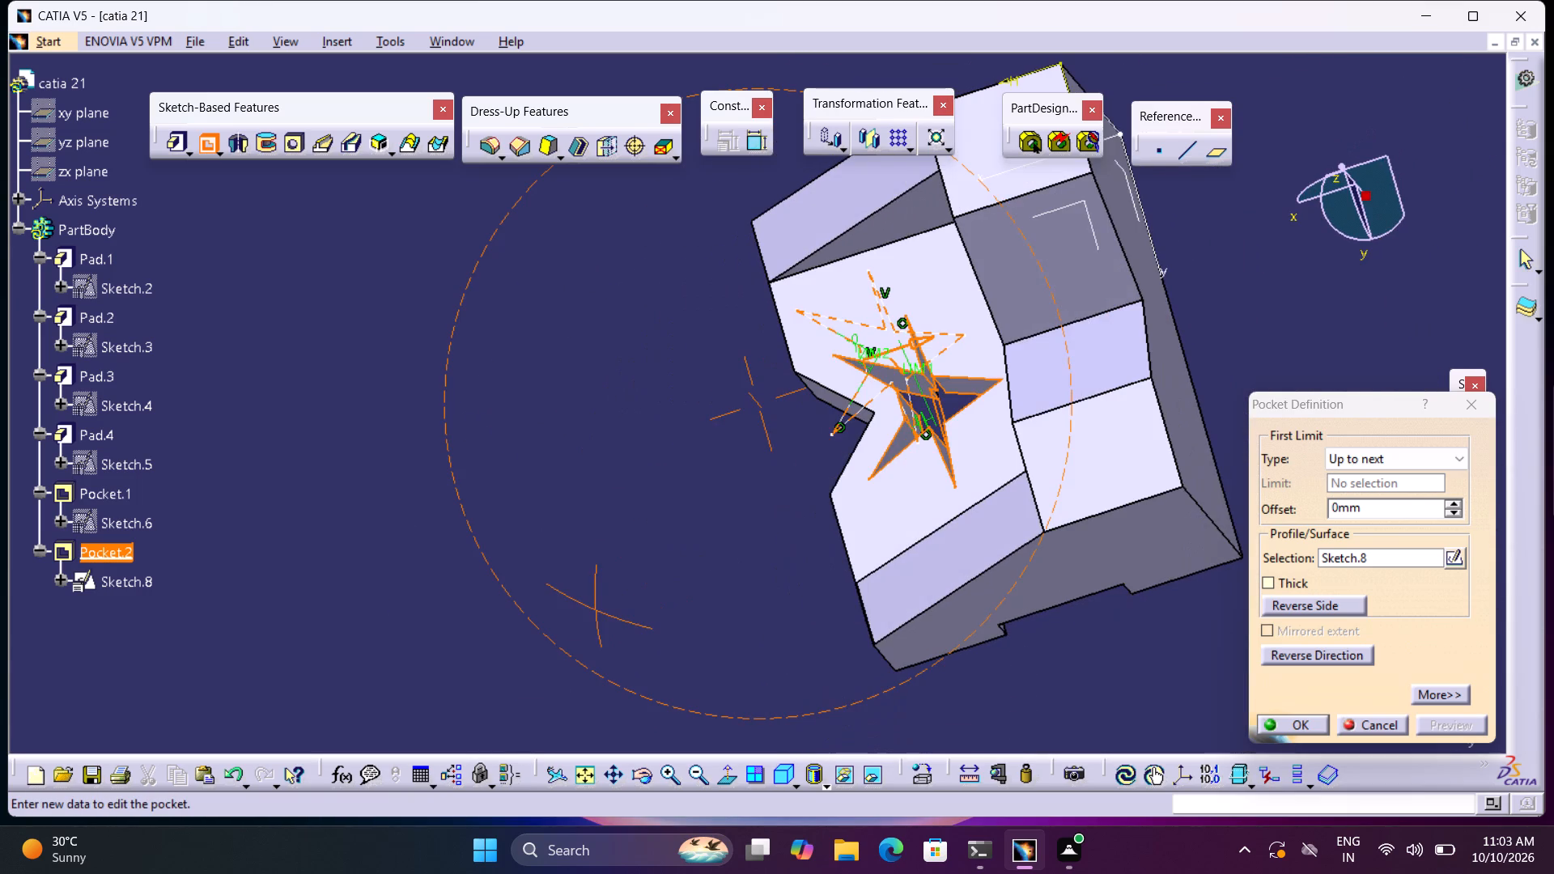
{"action": "right_click_drag", "start_coordinate": [596, 609], "coordinate": [652, 570]}
{"action": "middle_click_drag", "start_coordinate": [596, 609], "coordinate": [652, 570]}
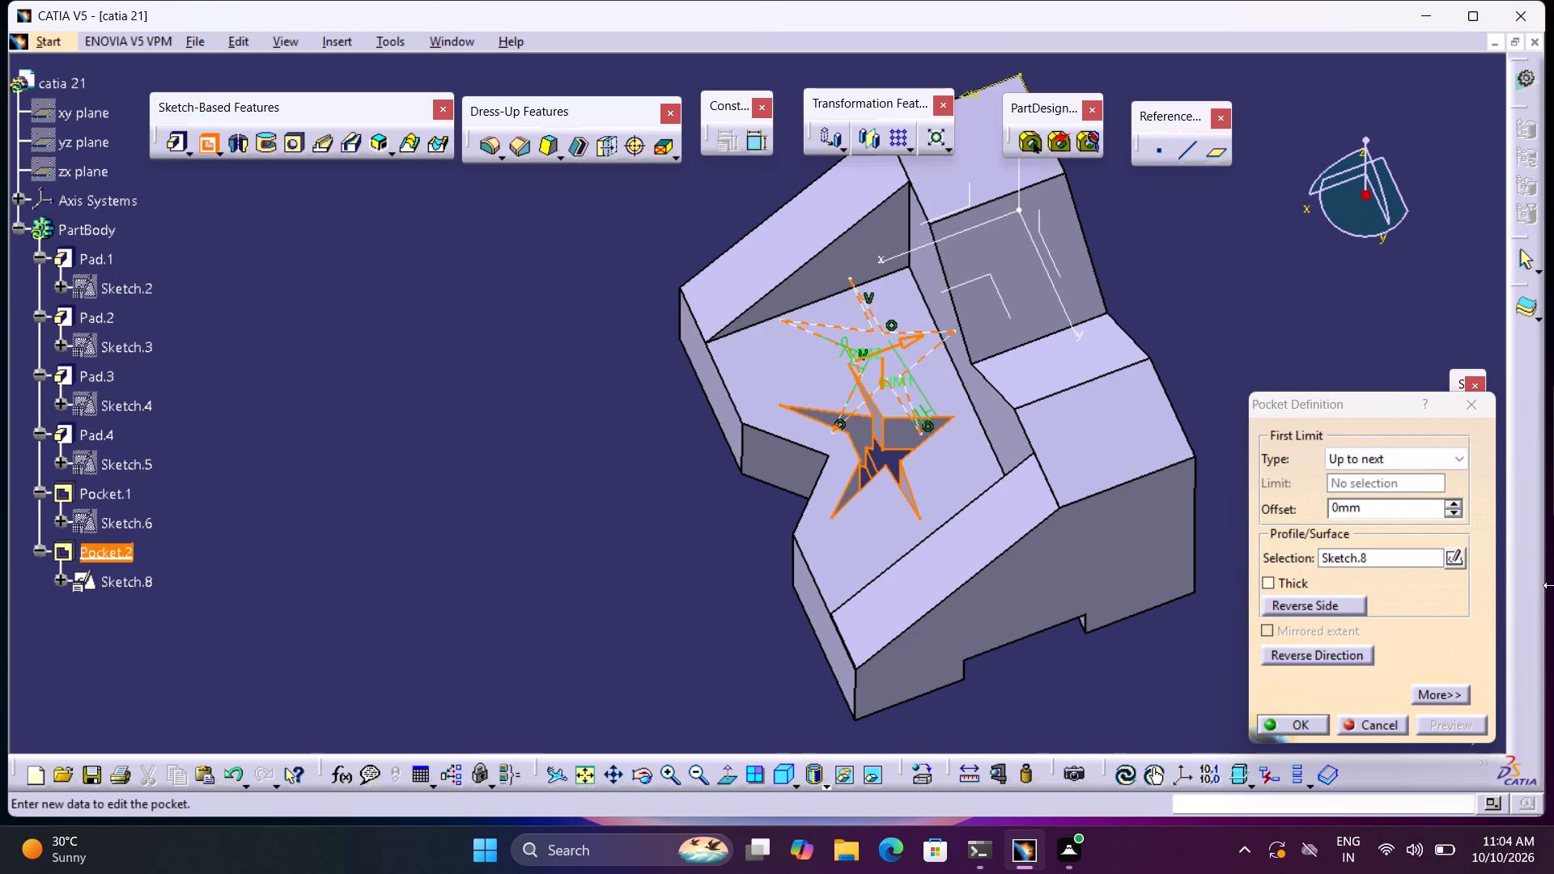
Cancel the star pocket, delete the entire star profile from its sketch on the base, and exit the sketch.
{"action": "left_click", "coordinate": [1387, 732]}
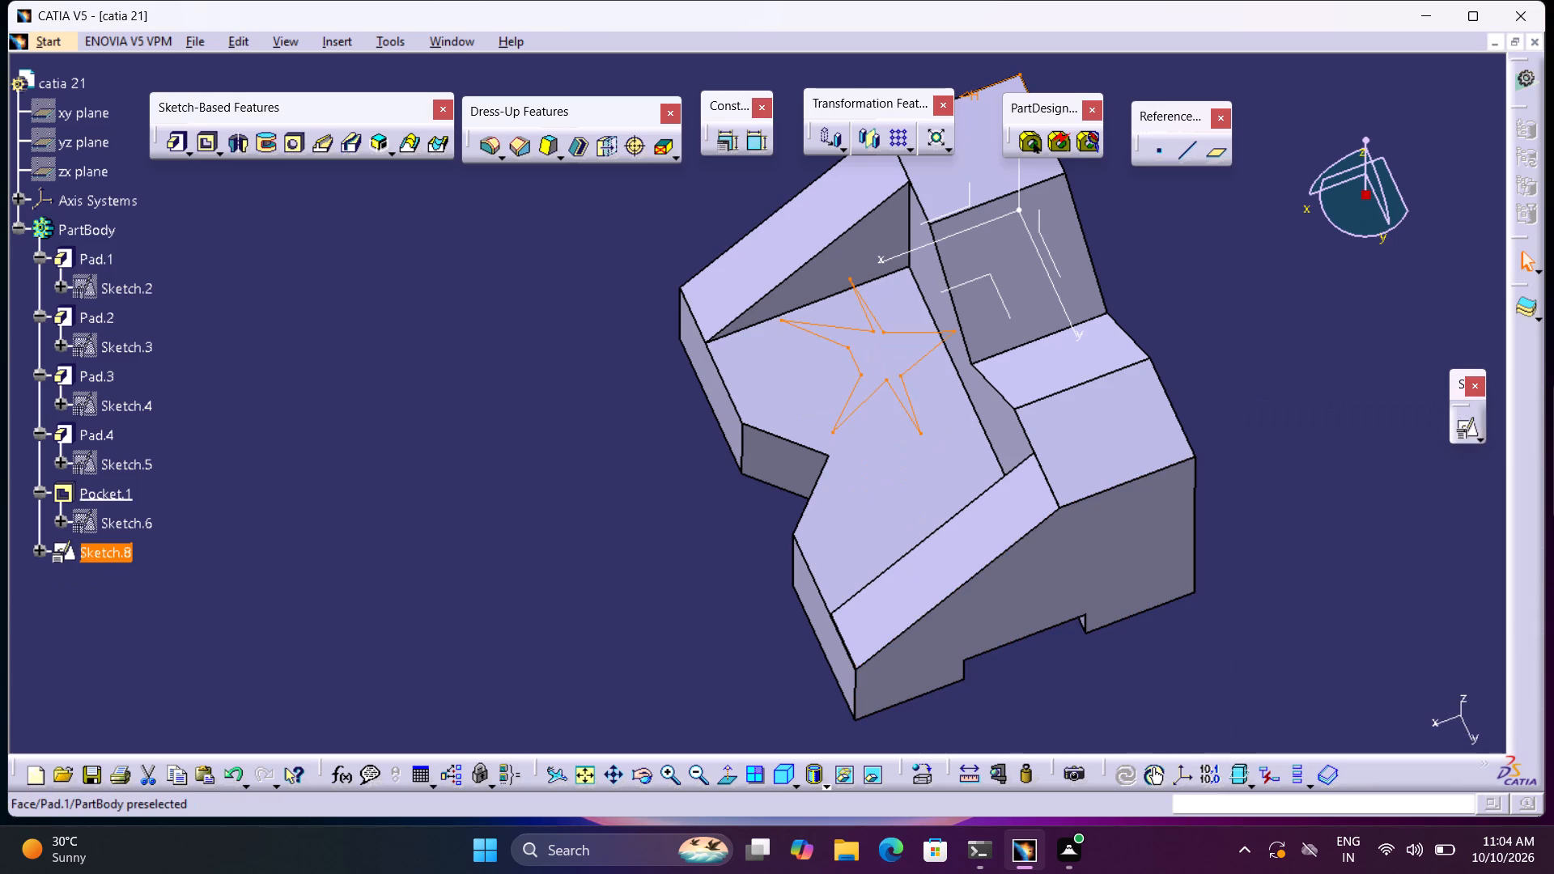
{"action": "double_click", "coordinate": [920, 356]}
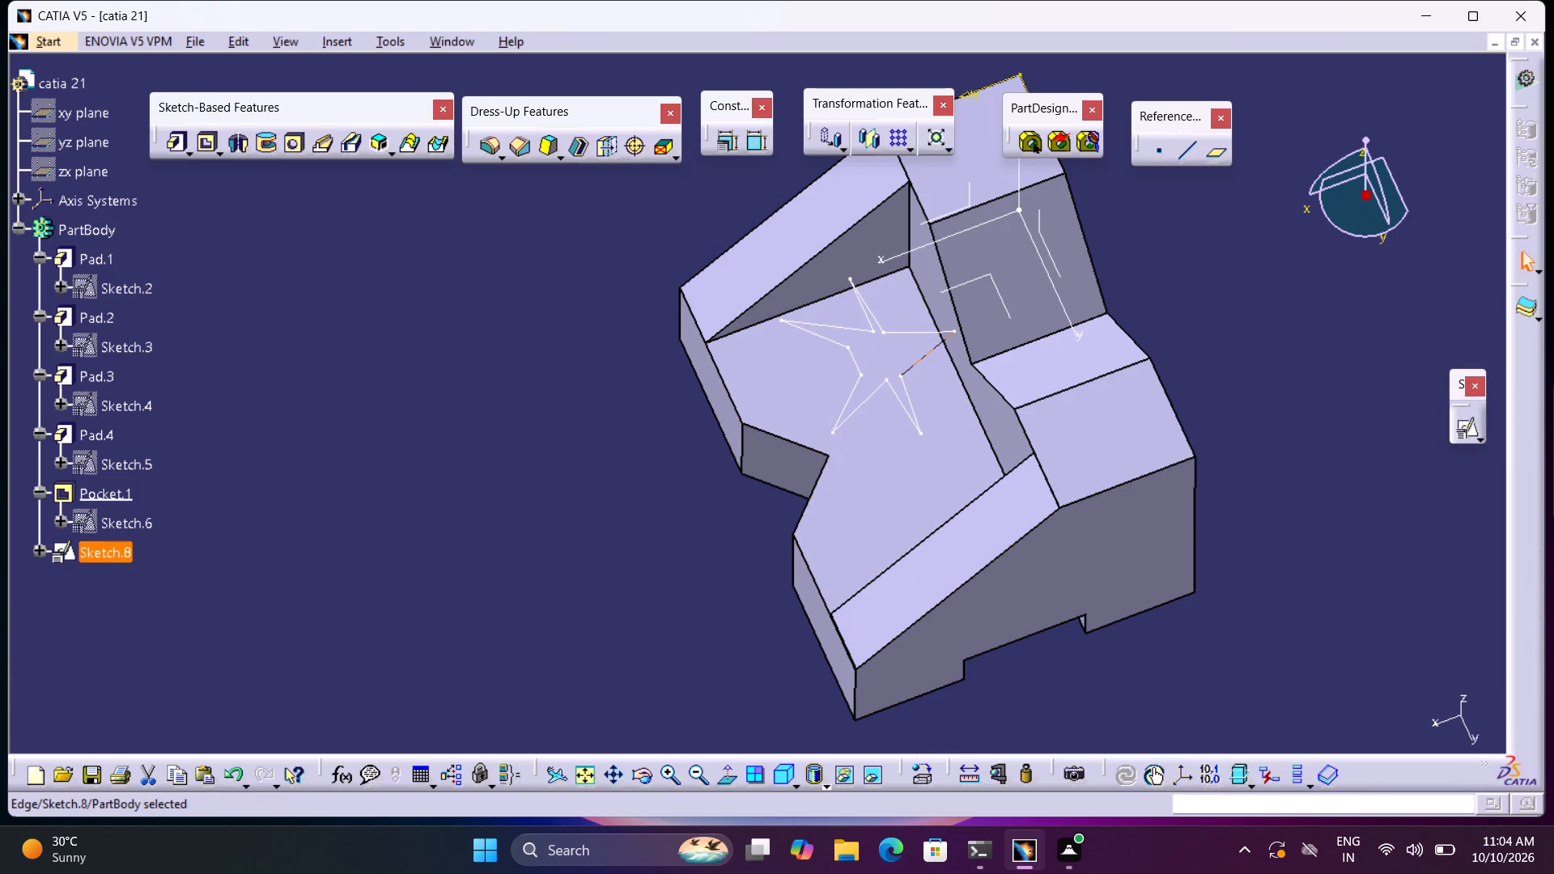
{"action": "double_click", "coordinate": [927, 354]}
{"action": "double_click", "coordinate": [927, 354]}
{"action": "double_click", "coordinate": [929, 354]}
{"action": "triple_click", "coordinate": [126, 554]}
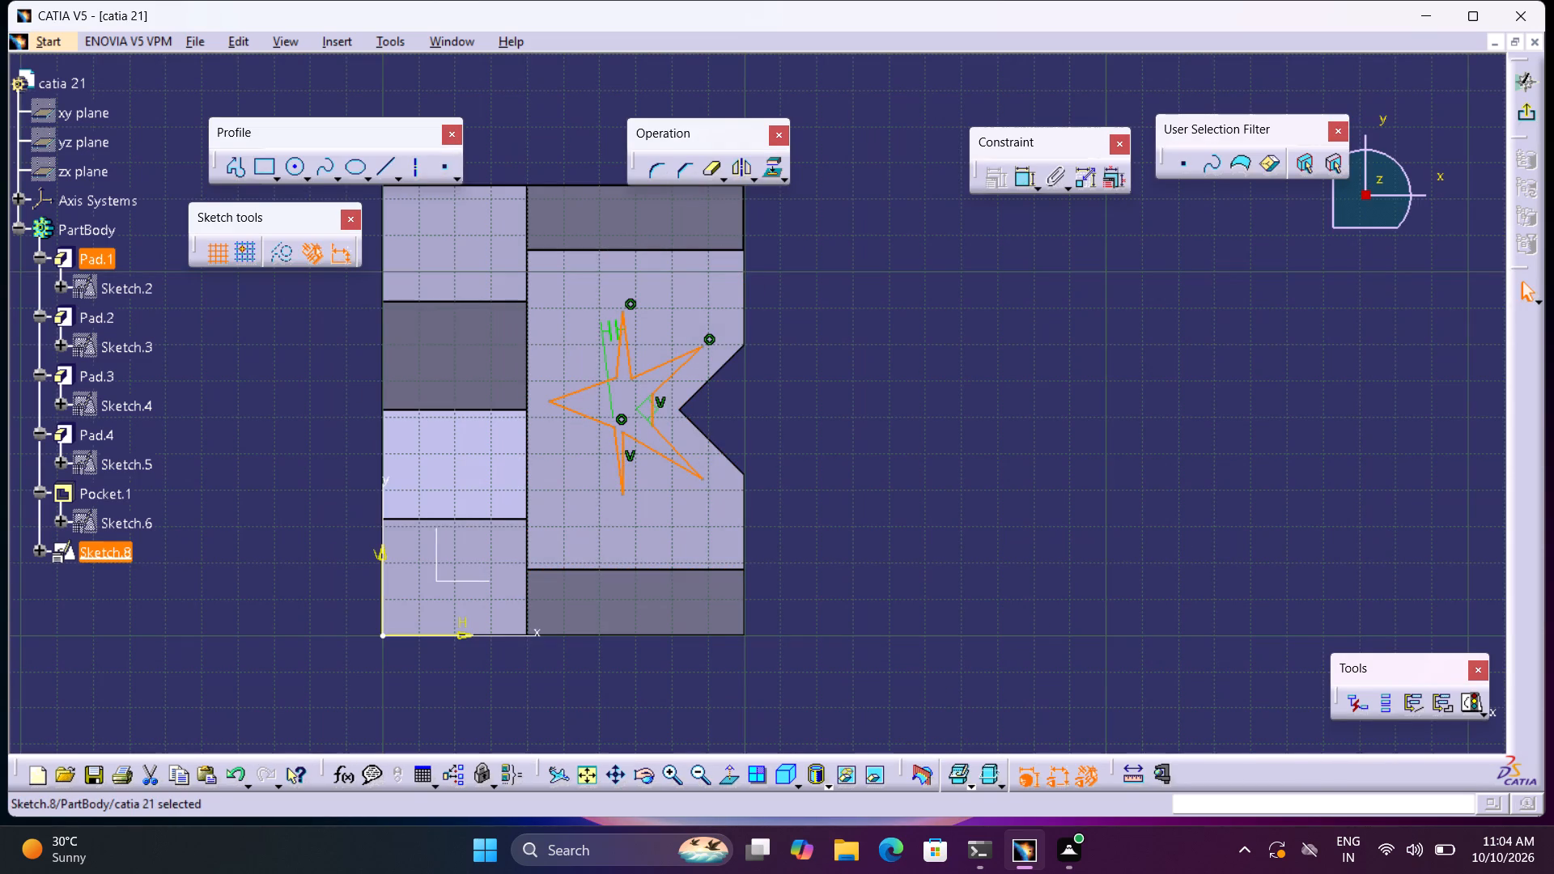
{"action": "key", "text": "Delete"}
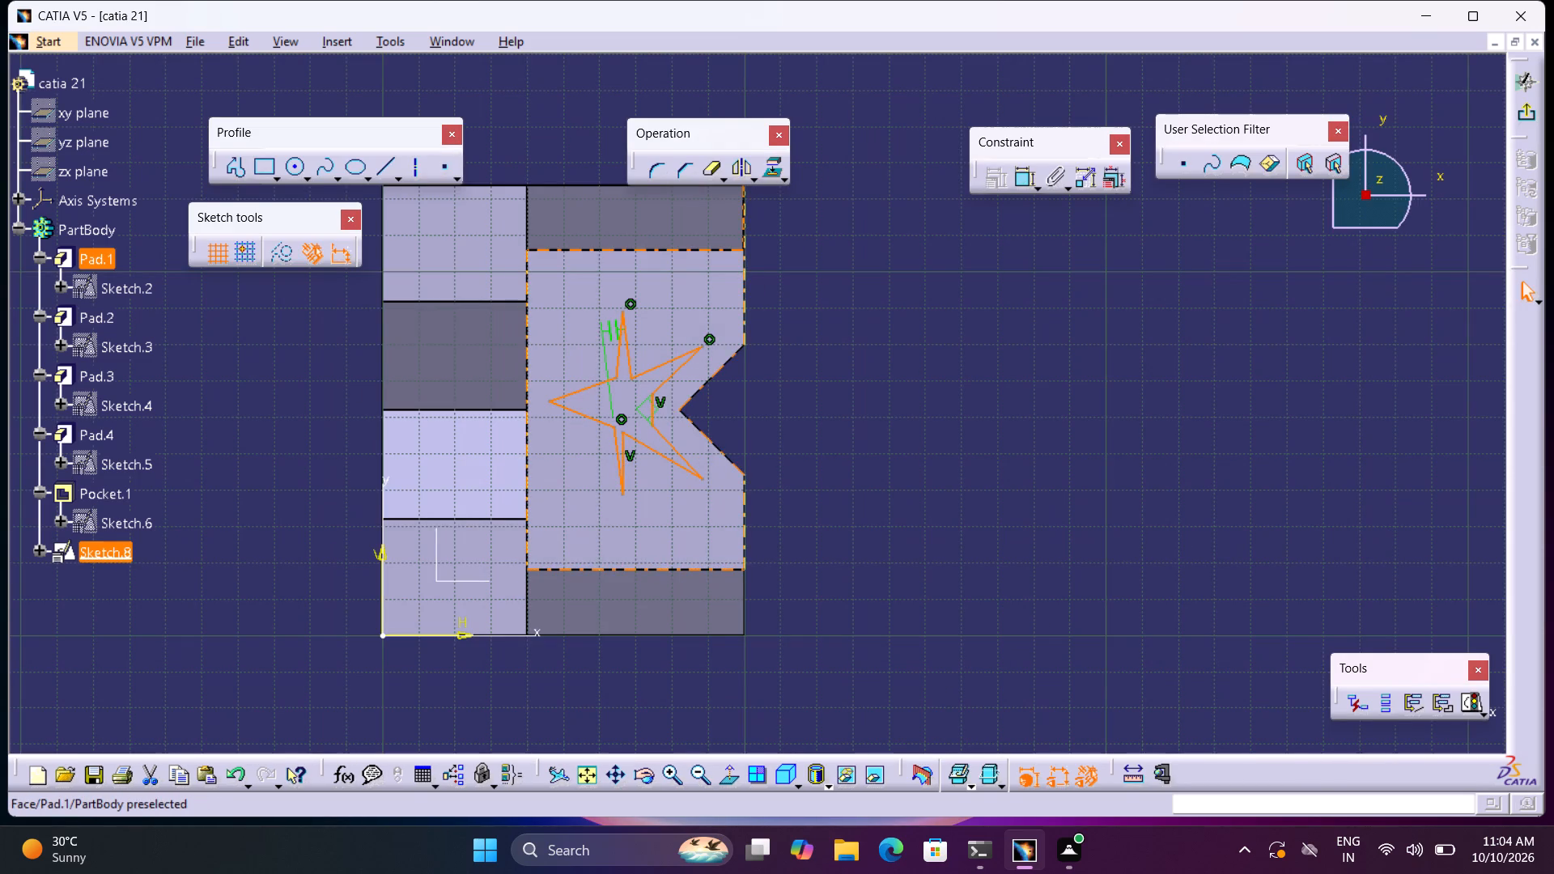
{"action": "left_click_drag", "start_coordinate": [556, 316], "coordinate": [728, 518]}
{"action": "double_click", "coordinate": [804, 392]}
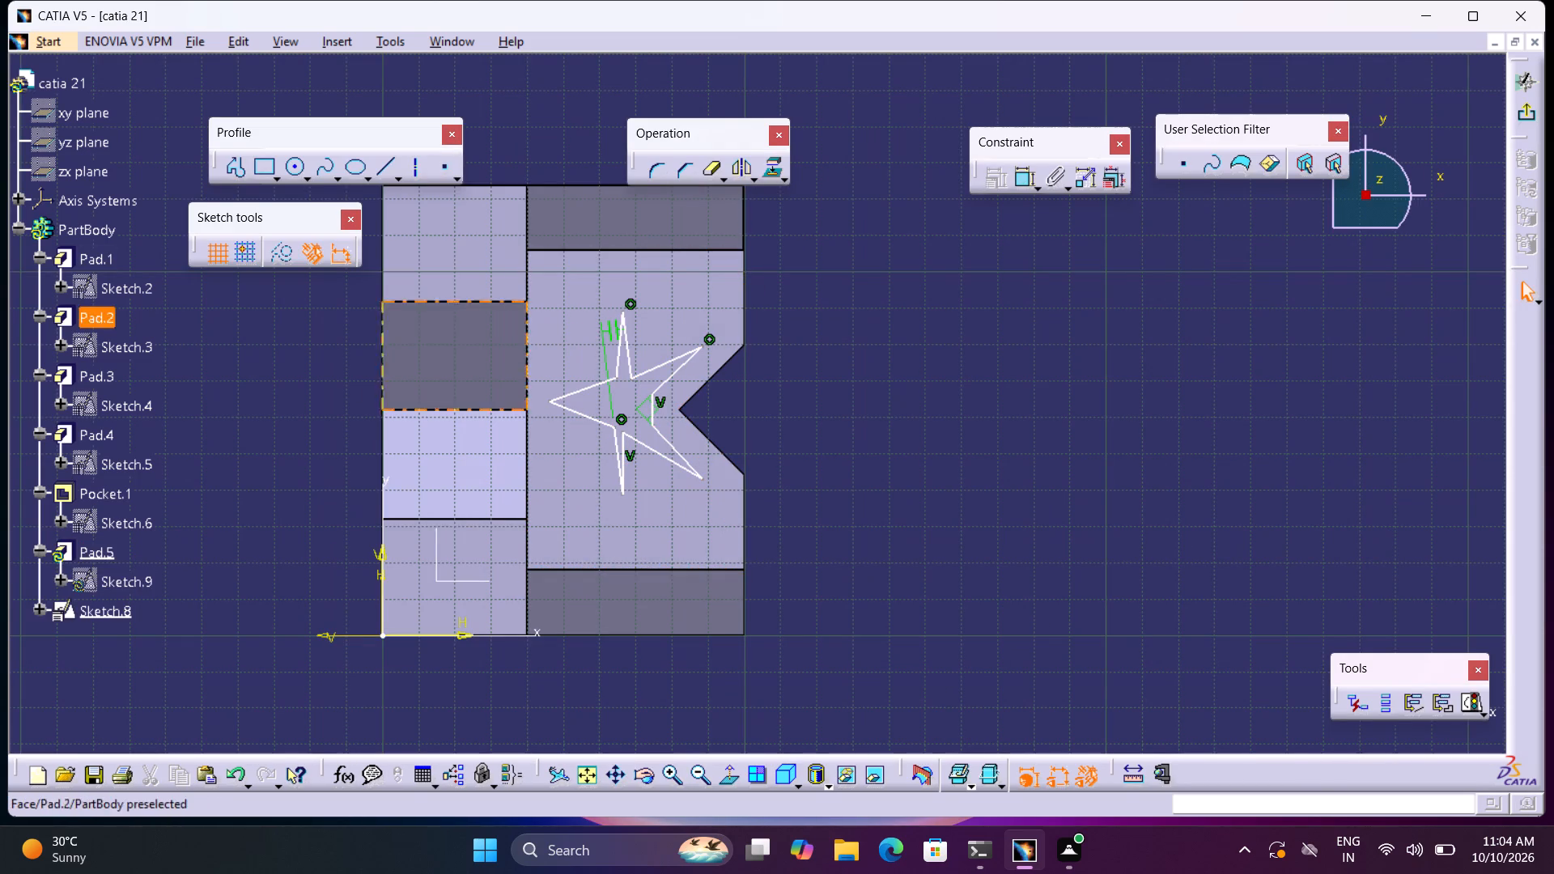
{"action": "left_click_drag", "start_coordinate": [309, 303], "coordinate": [1439, 512]}
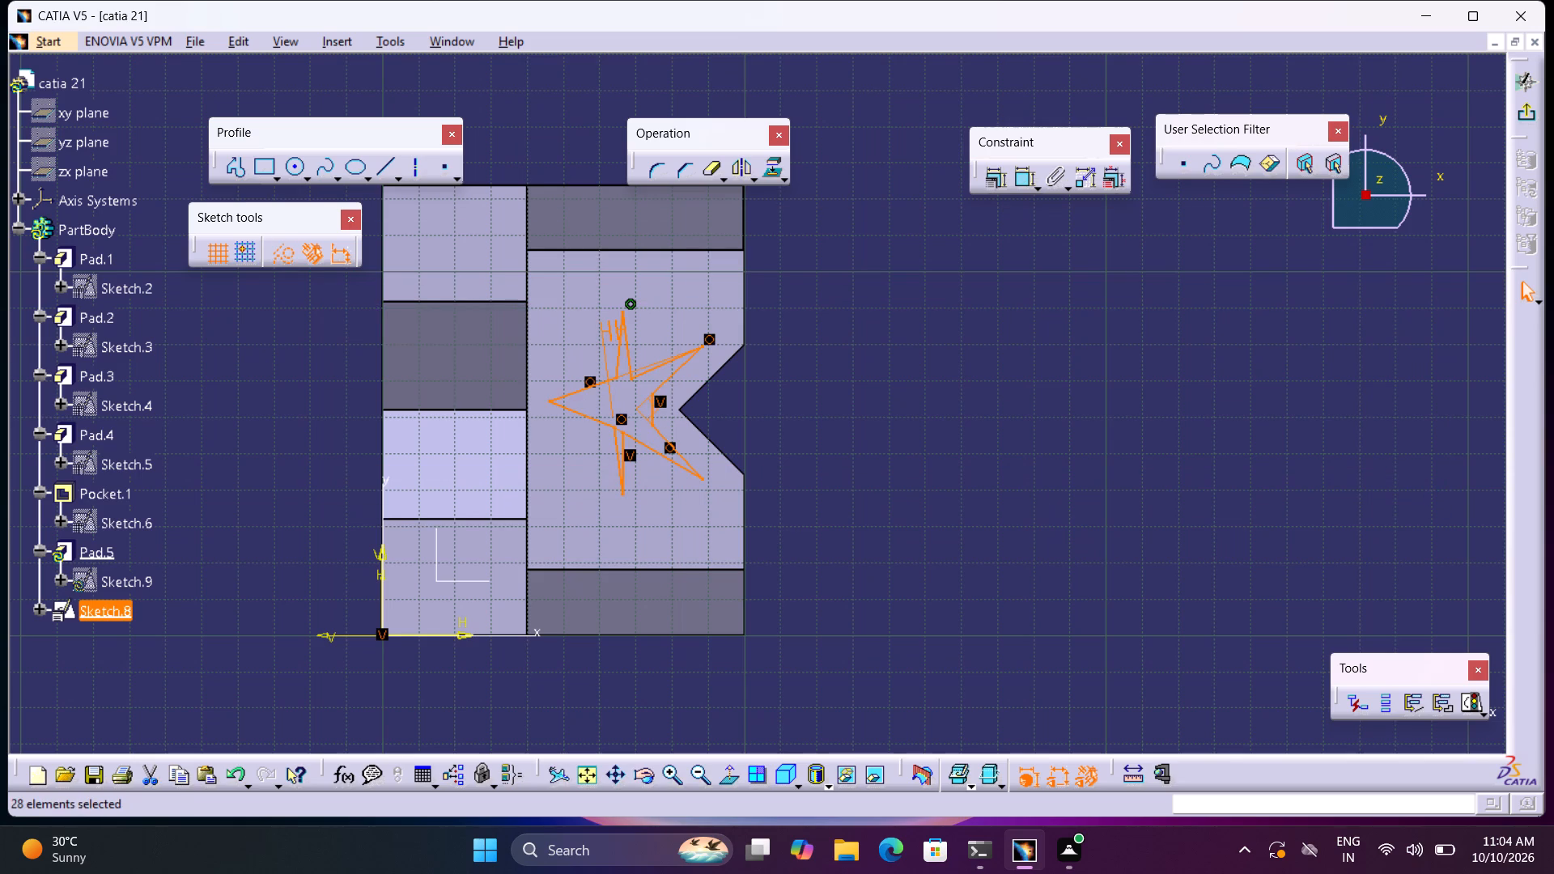
{"action": "key", "text": "Delete"}
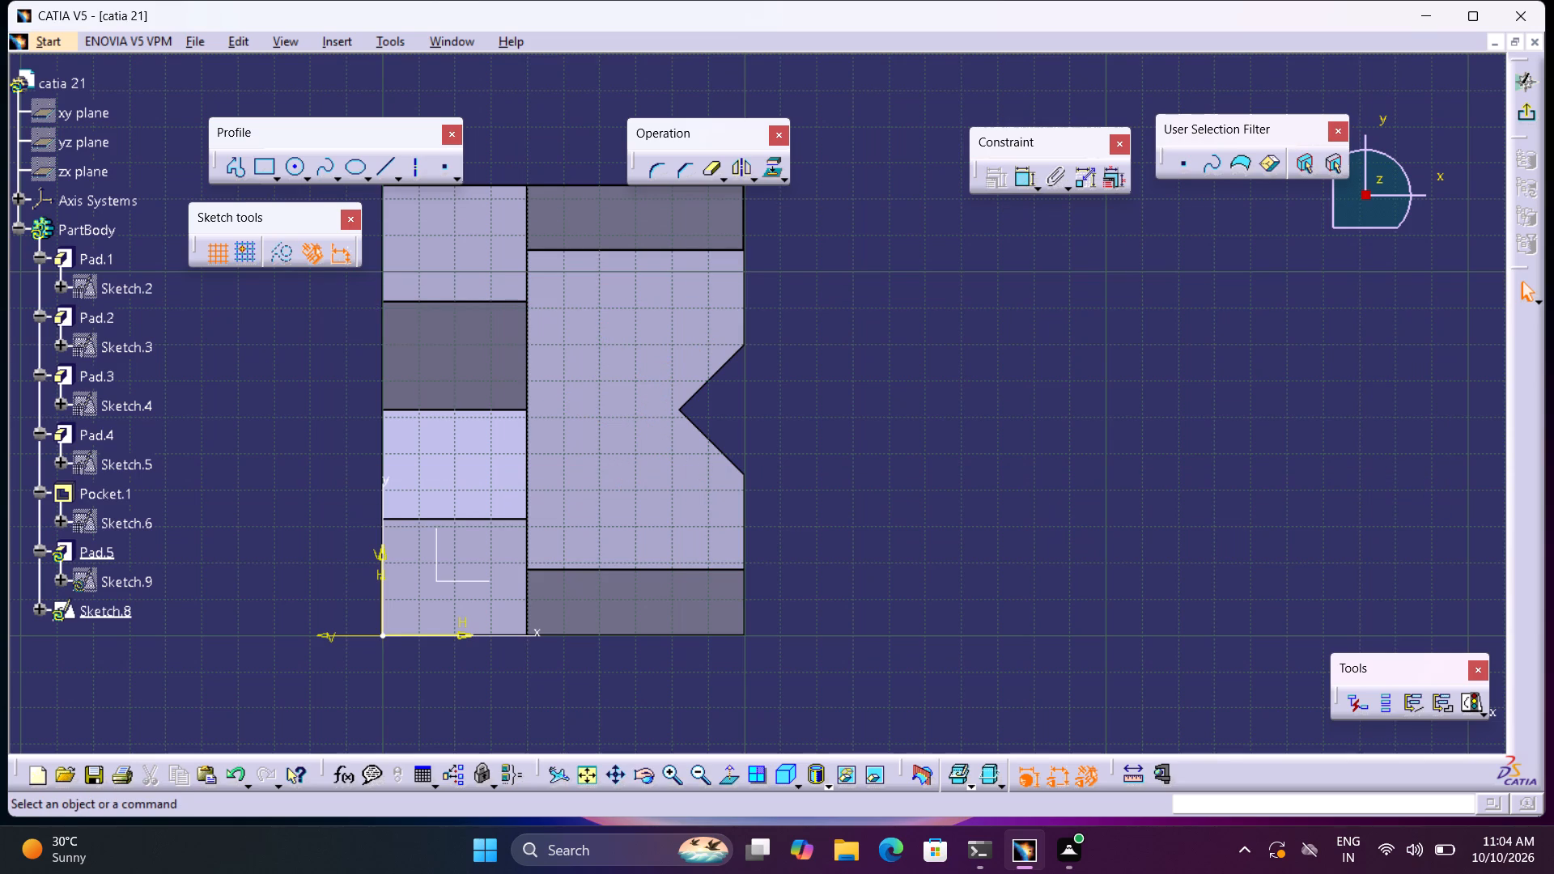
{"action": "scroll", "coordinate": [1340, 412], "scroll_direction": "up", "scroll_amount": 1}
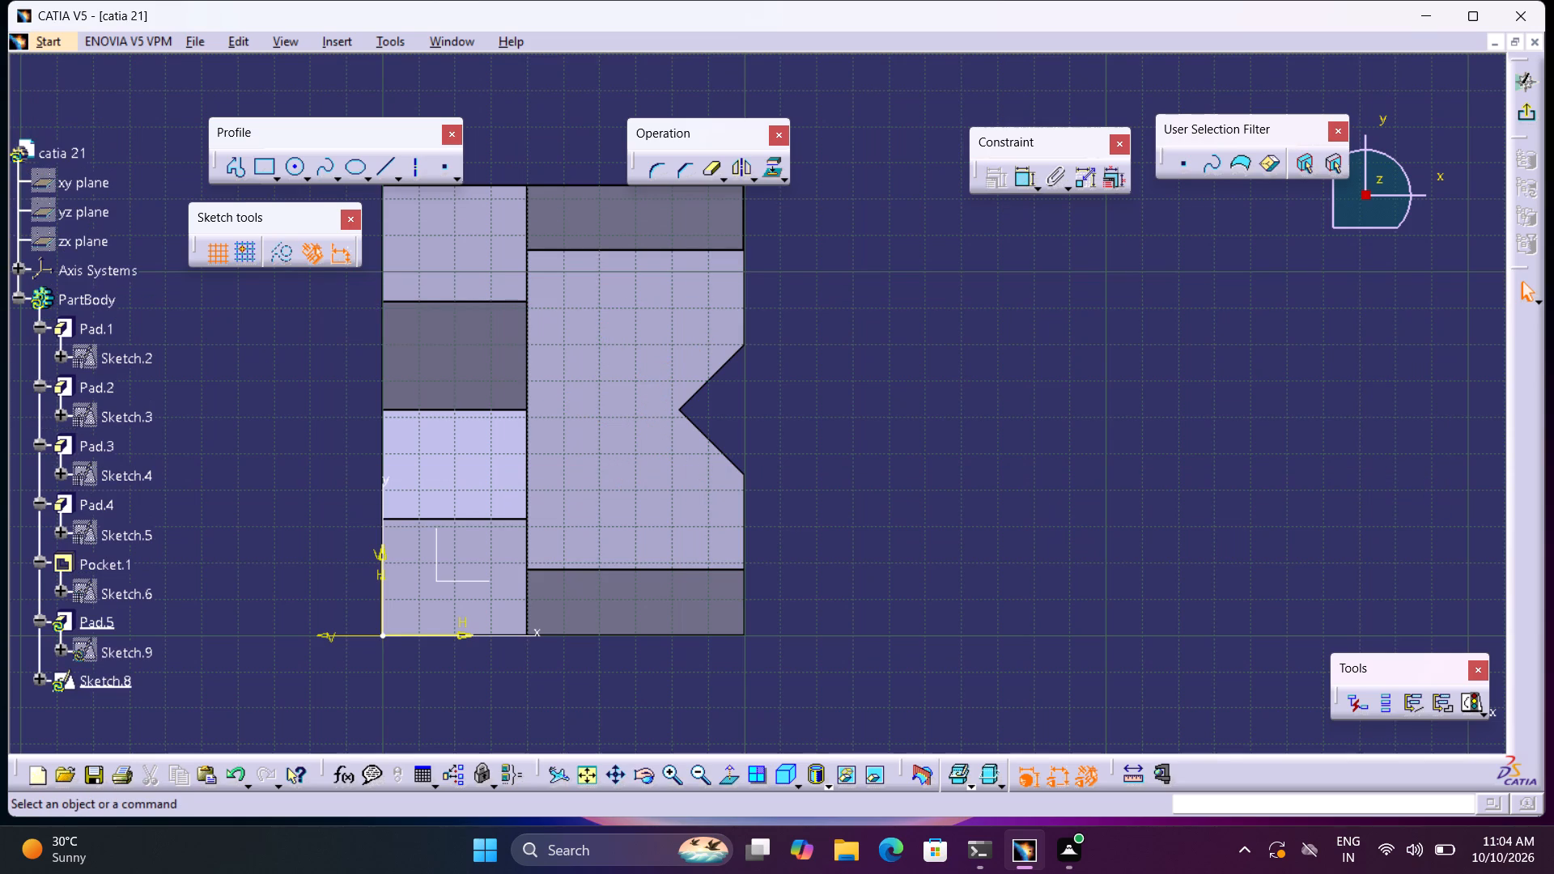
{"action": "scroll", "coordinate": [1173, 391], "scroll_direction": "down", "scroll_amount": 1}
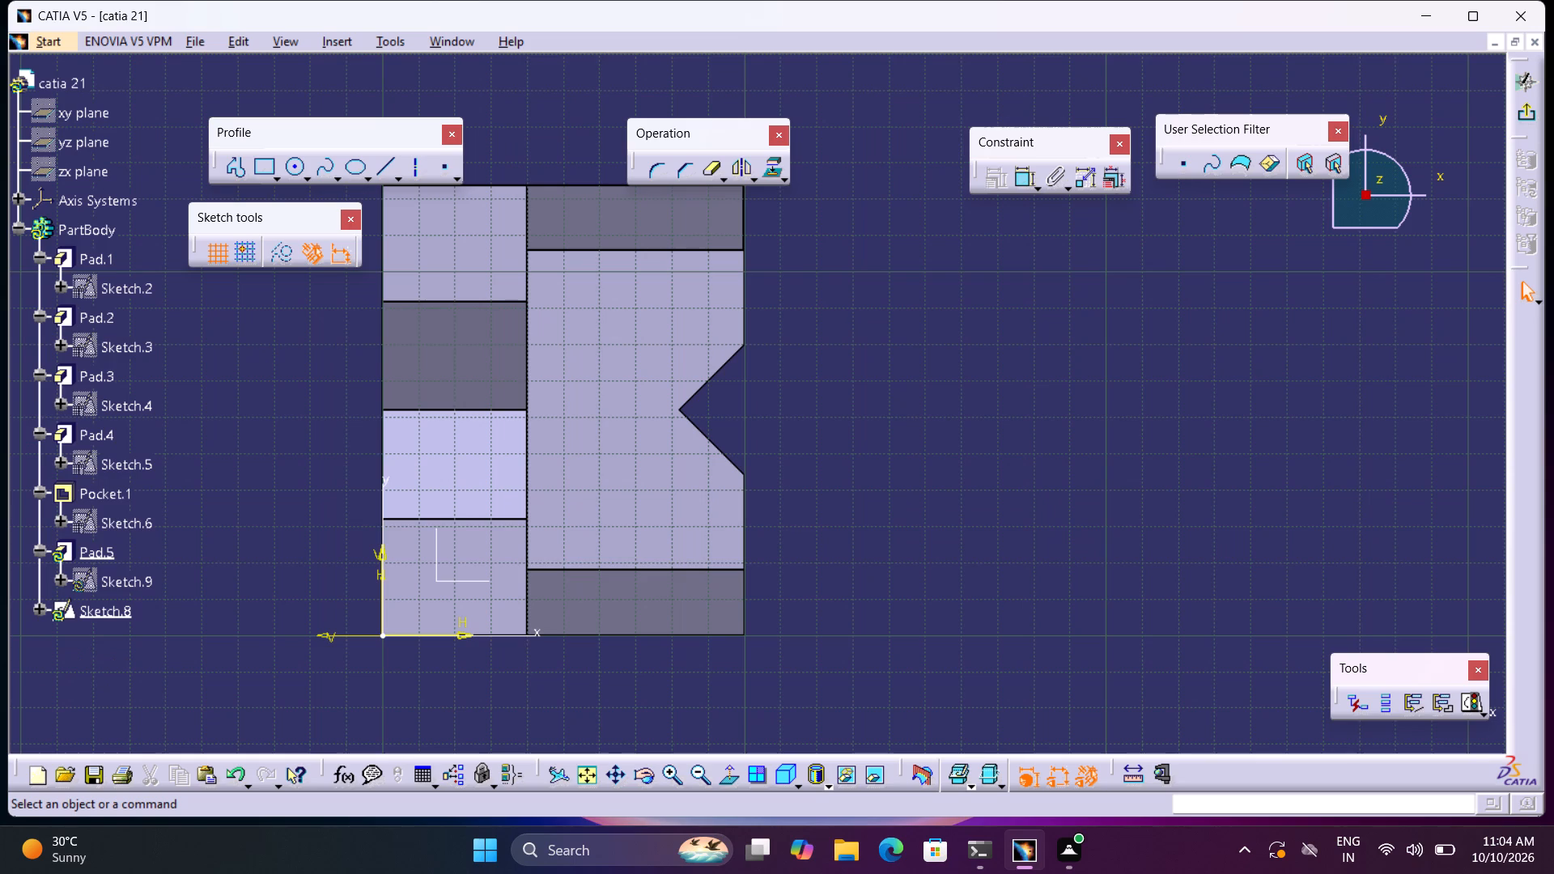
{"action": "middle_click_drag", "start_coordinate": [1011, 370], "coordinate": [1123, 401]}
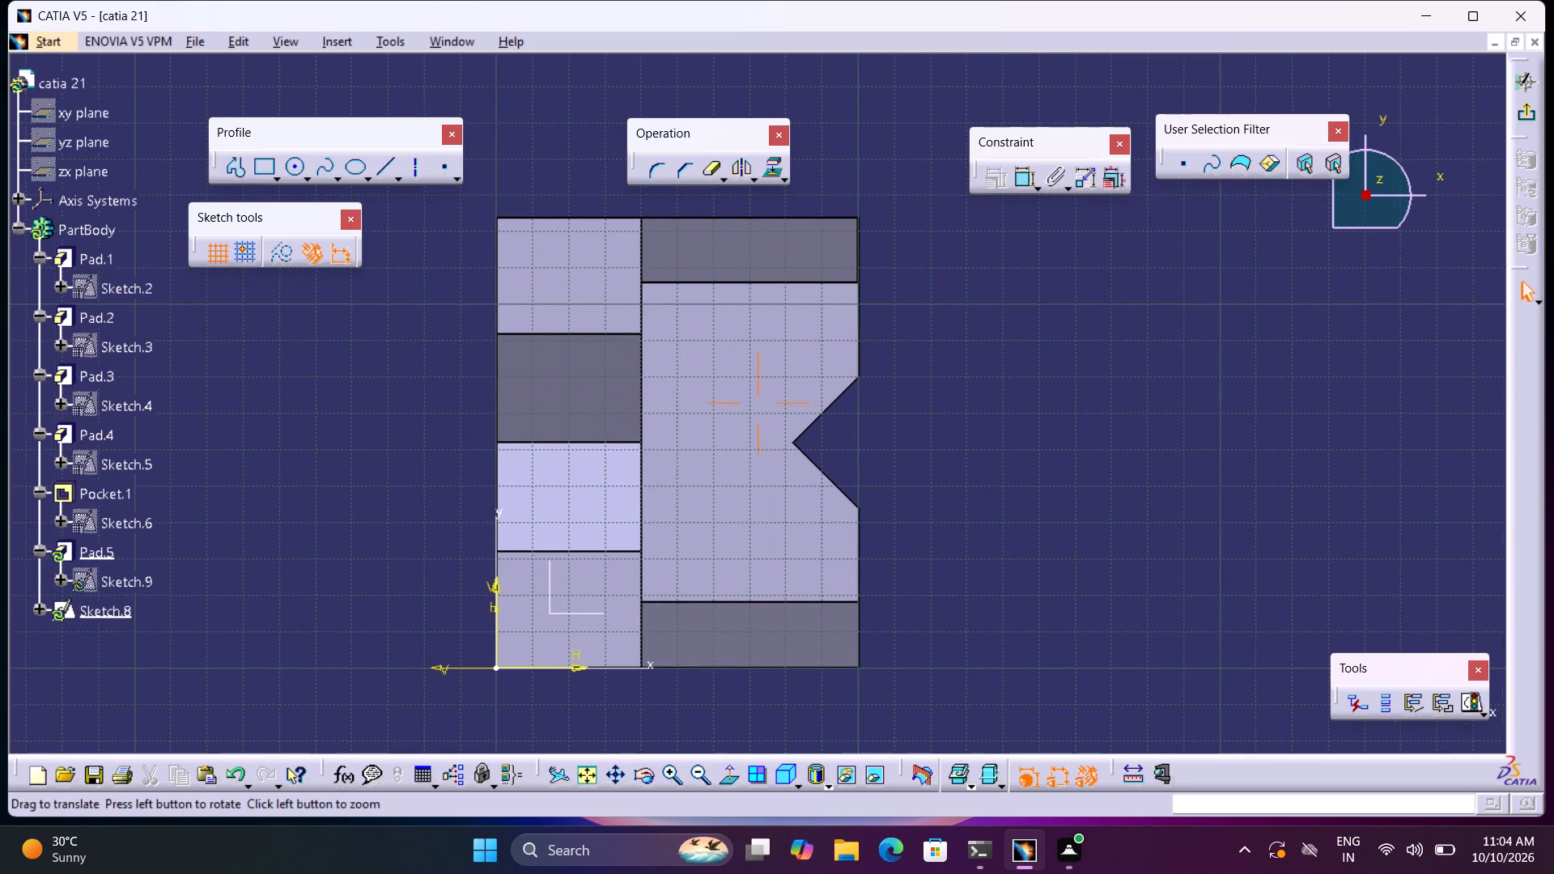
{"action": "left_click", "coordinate": [1538, 119]}
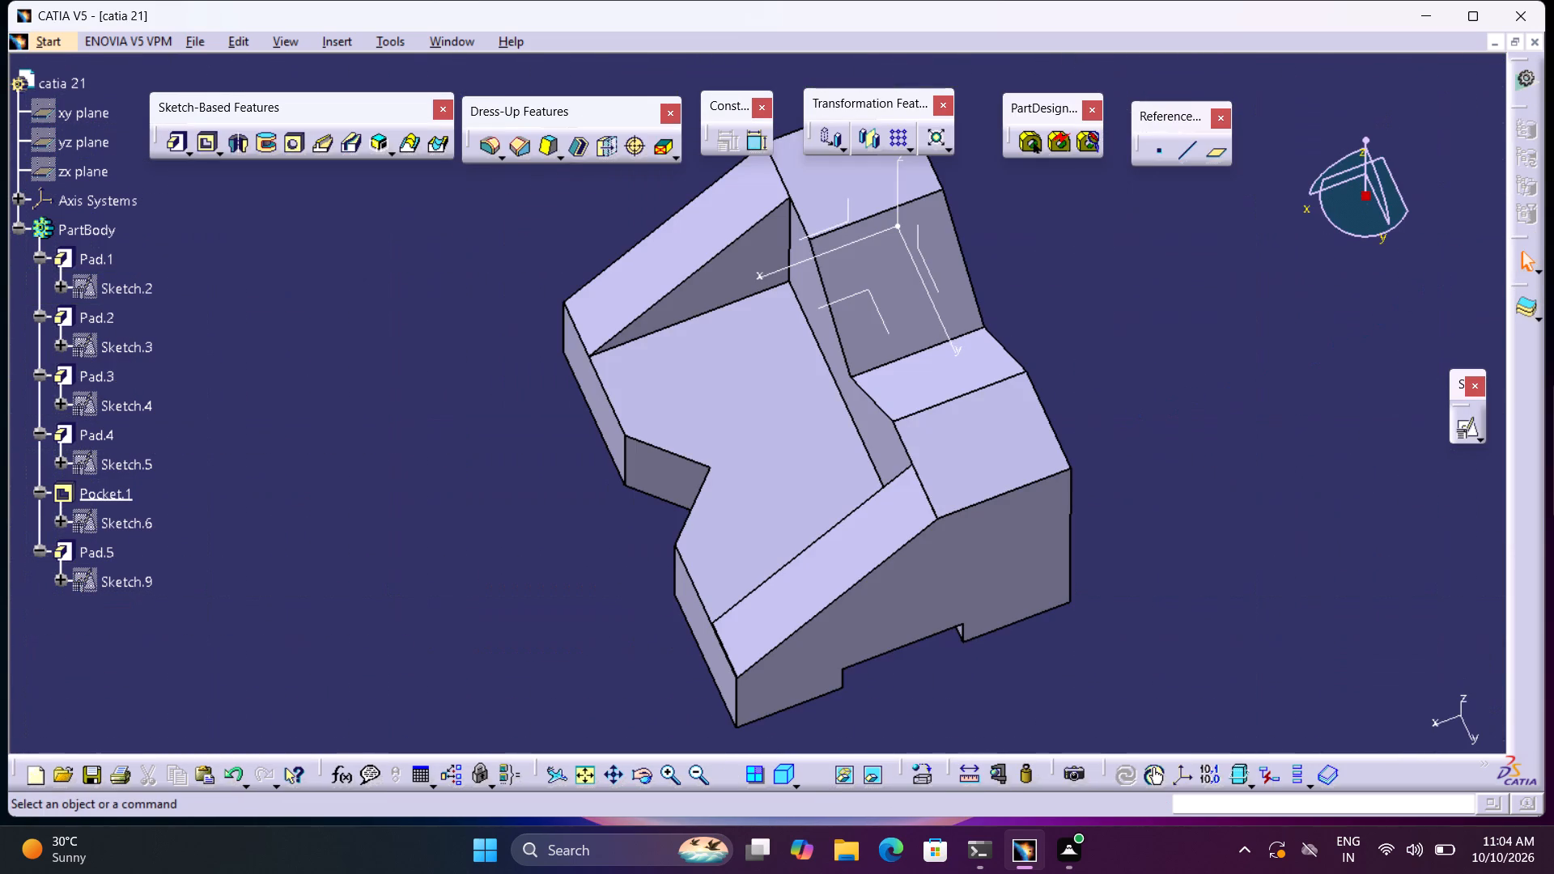
Examine the finished part from underneath and in isometric view, with the whole body framed.
{"action": "middle_click_drag", "start_coordinate": [1129, 412], "coordinate": [589, 460]}
{"action": "right_click_drag", "start_coordinate": [926, 409], "coordinate": [554, 453]}
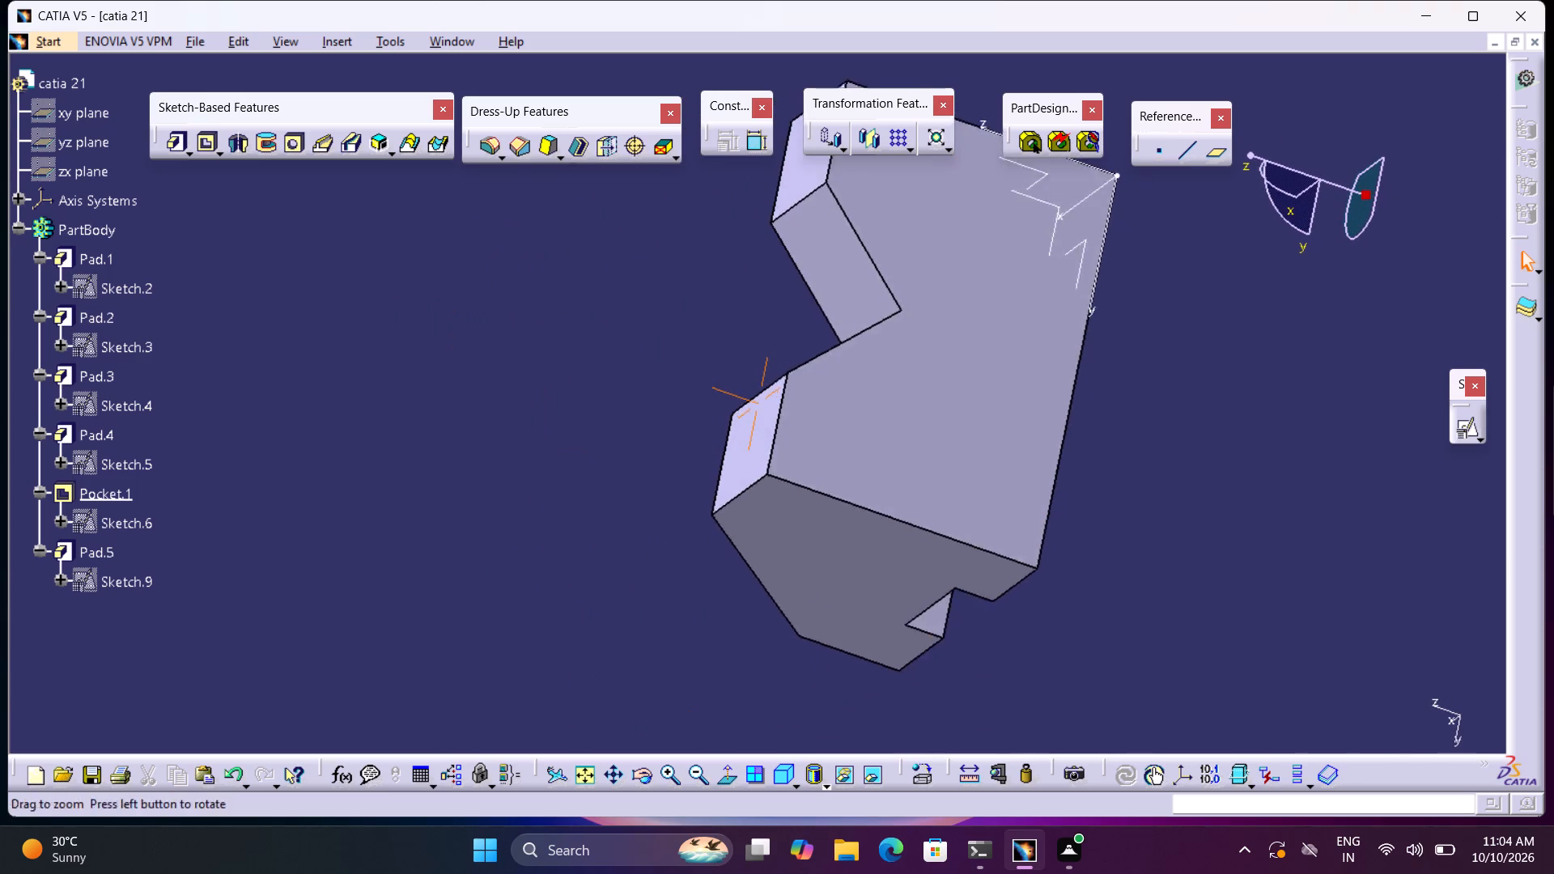
{"action": "middle_click_drag", "start_coordinate": [589, 460], "coordinate": [843, 397]}
{"action": "scroll", "coordinate": [851, 398], "scroll_direction": "up", "scroll_amount": 1}
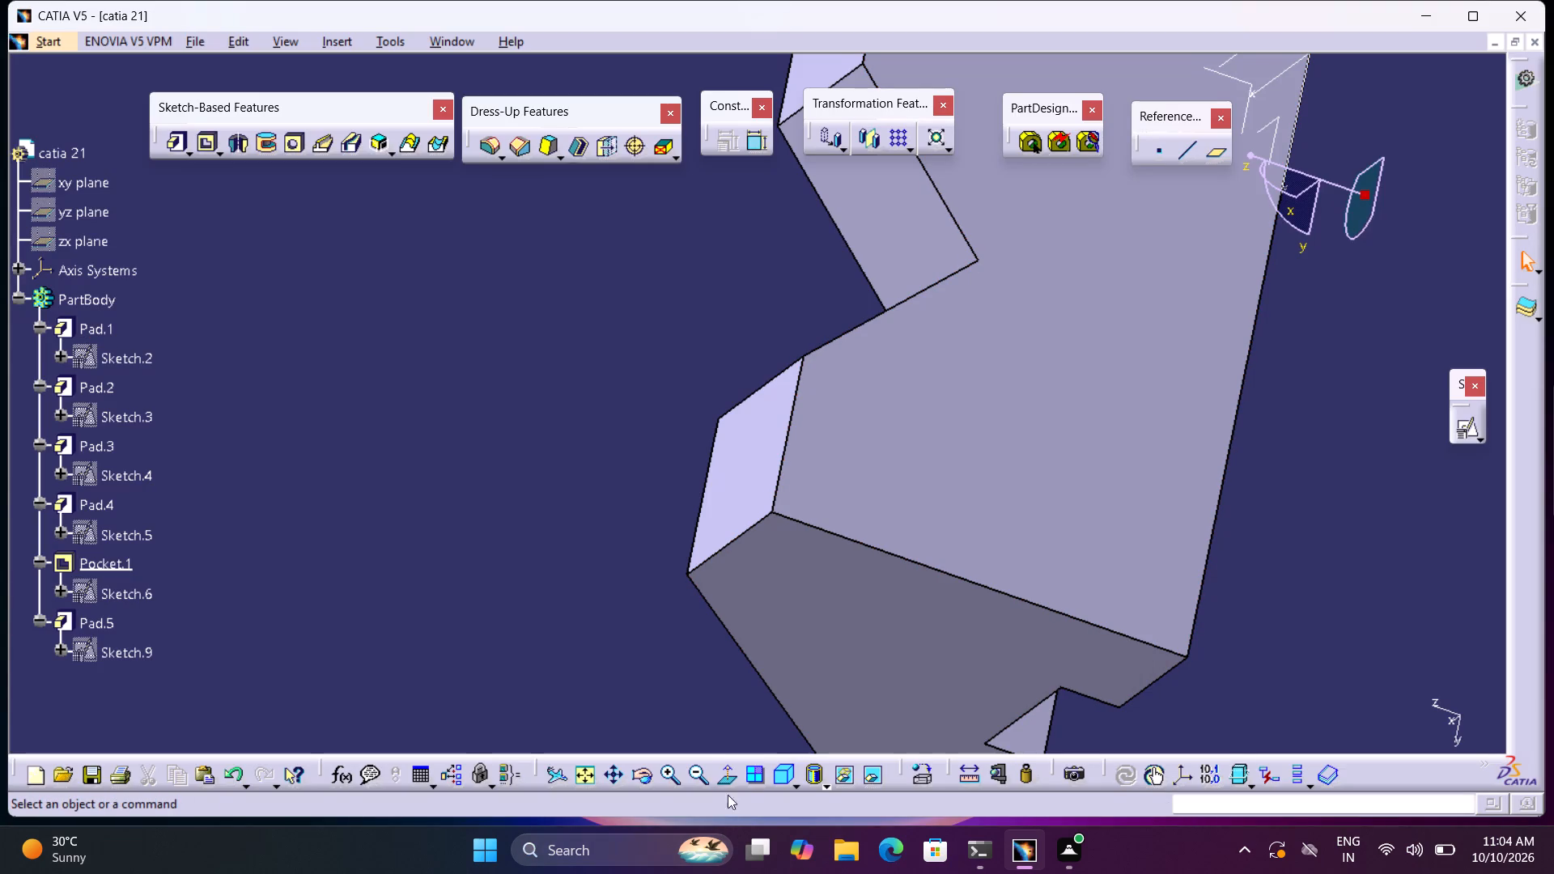
{"action": "left_click", "coordinate": [789, 771]}
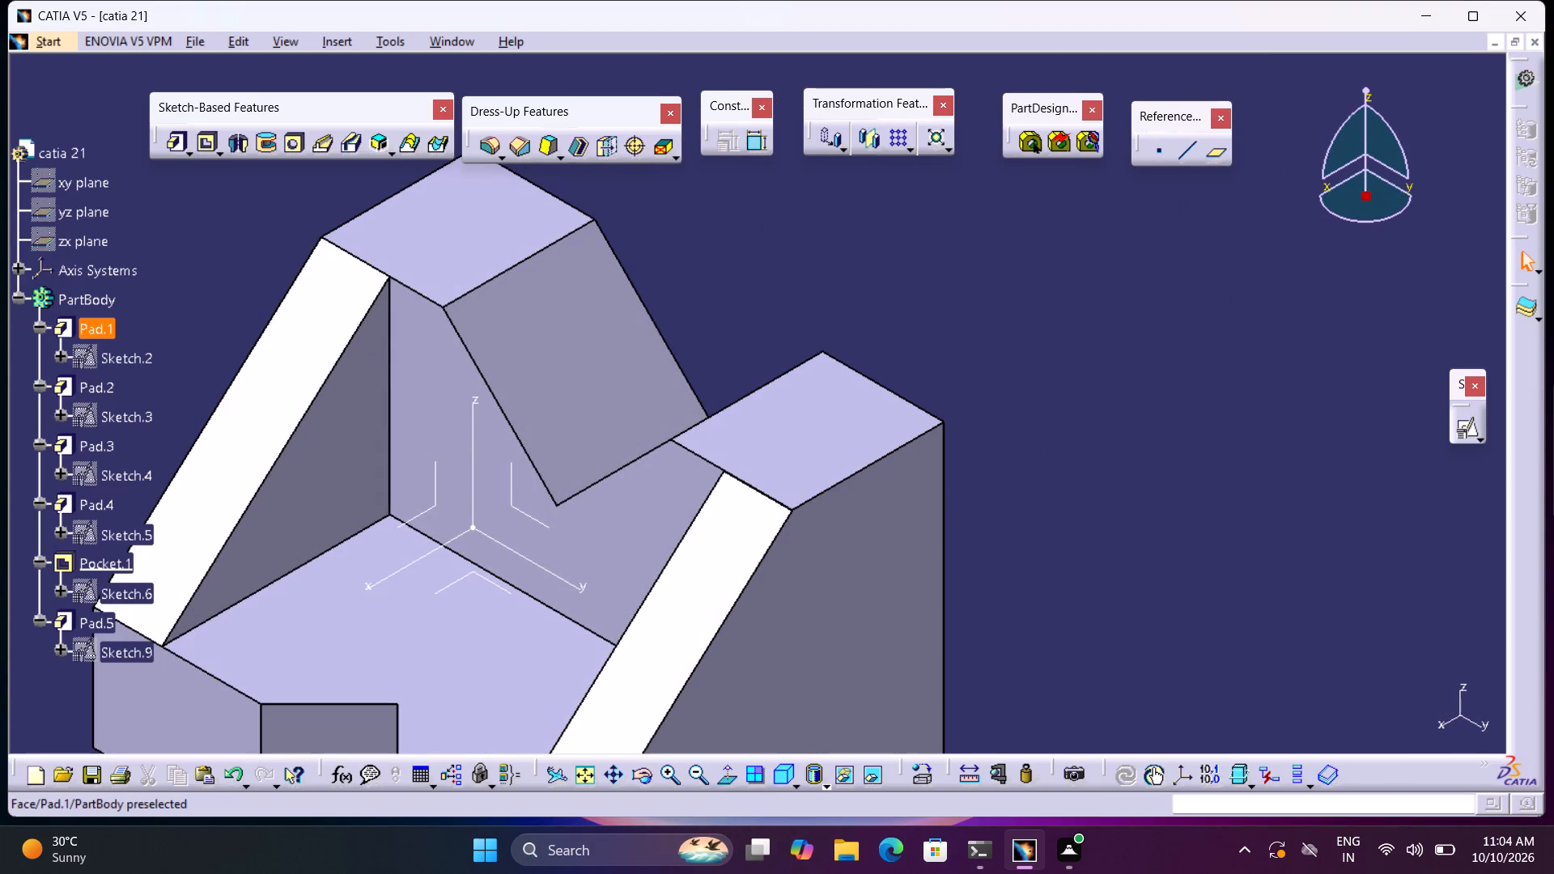
{"action": "middle_click_drag", "start_coordinate": [1033, 378], "coordinate": [1065, 475]}
{"action": "right_click", "coordinate": [1036, 381]}
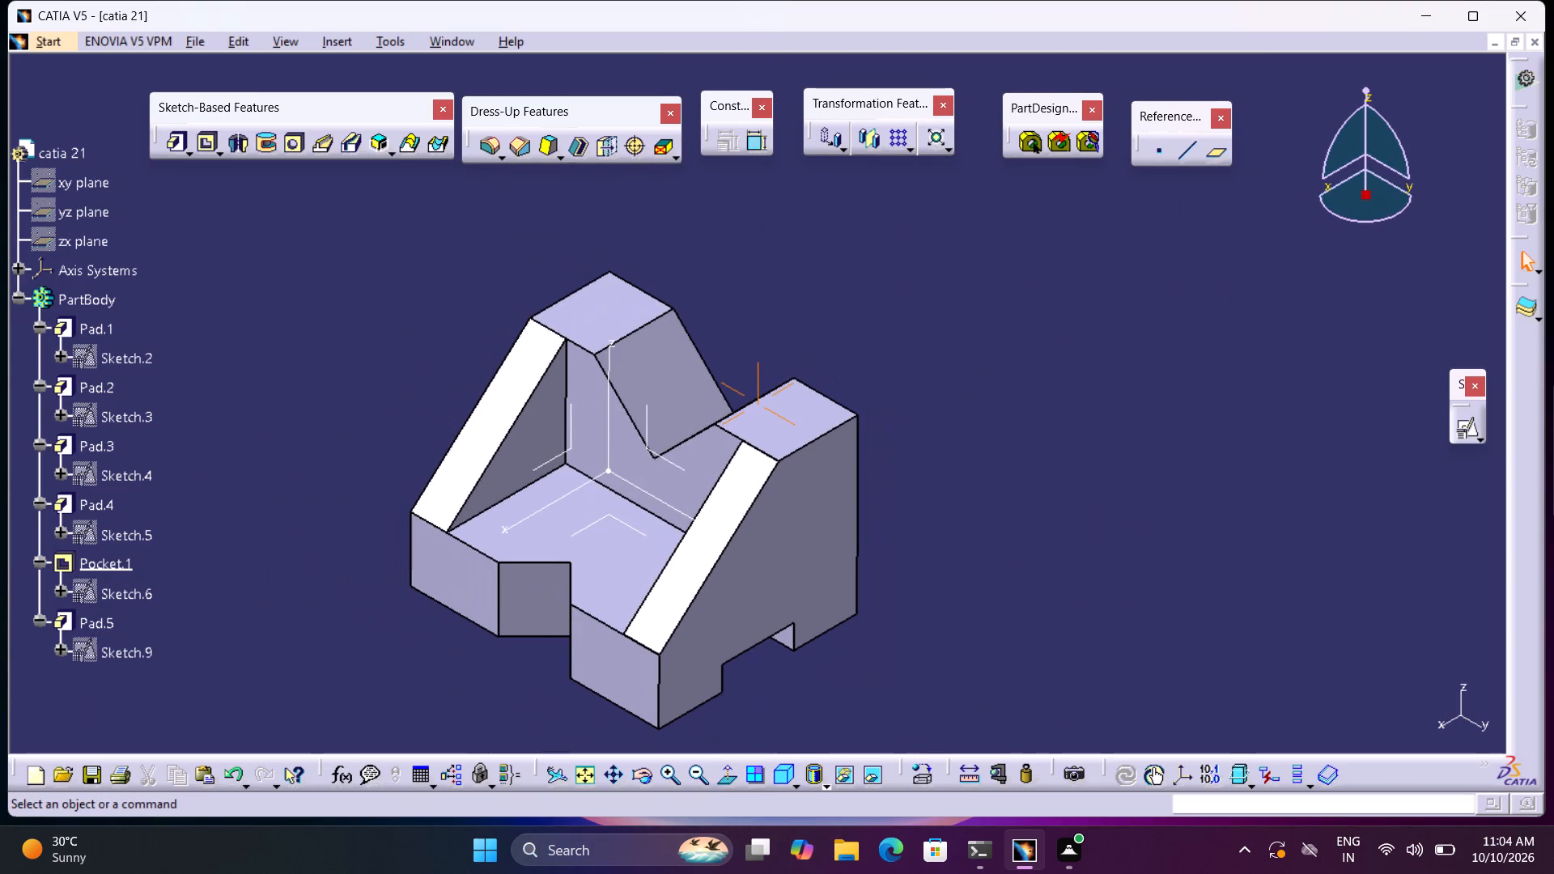
{"action": "middle_click_drag", "start_coordinate": [1056, 469], "coordinate": [1038, 401]}
{"action": "right_click", "coordinate": [1048, 439]}
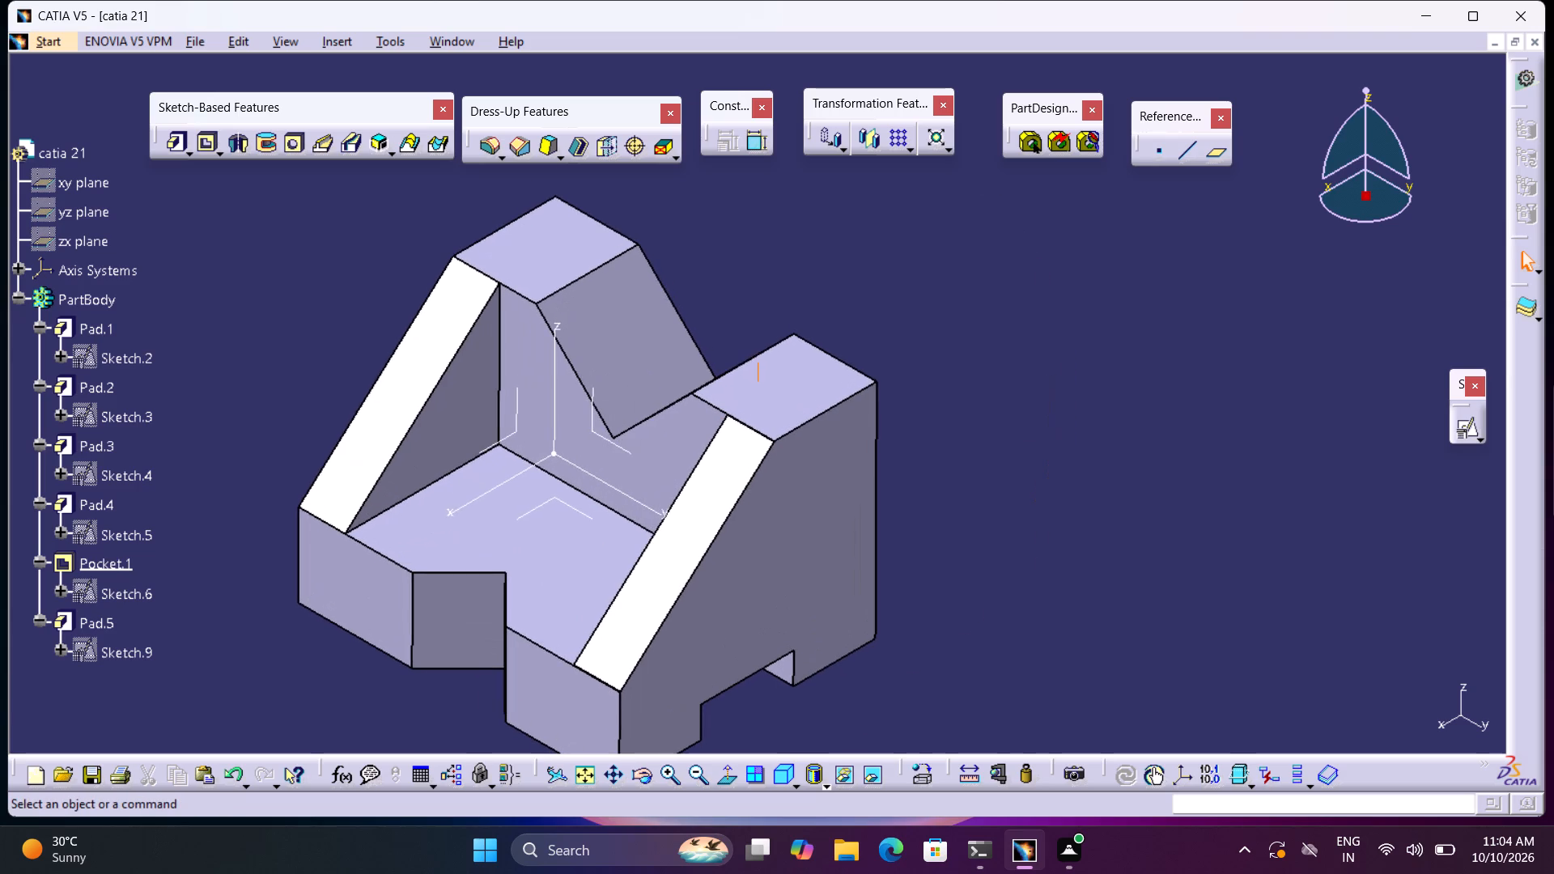
{"action": "middle_click_drag", "start_coordinate": [1021, 513], "coordinate": [1073, 432]}
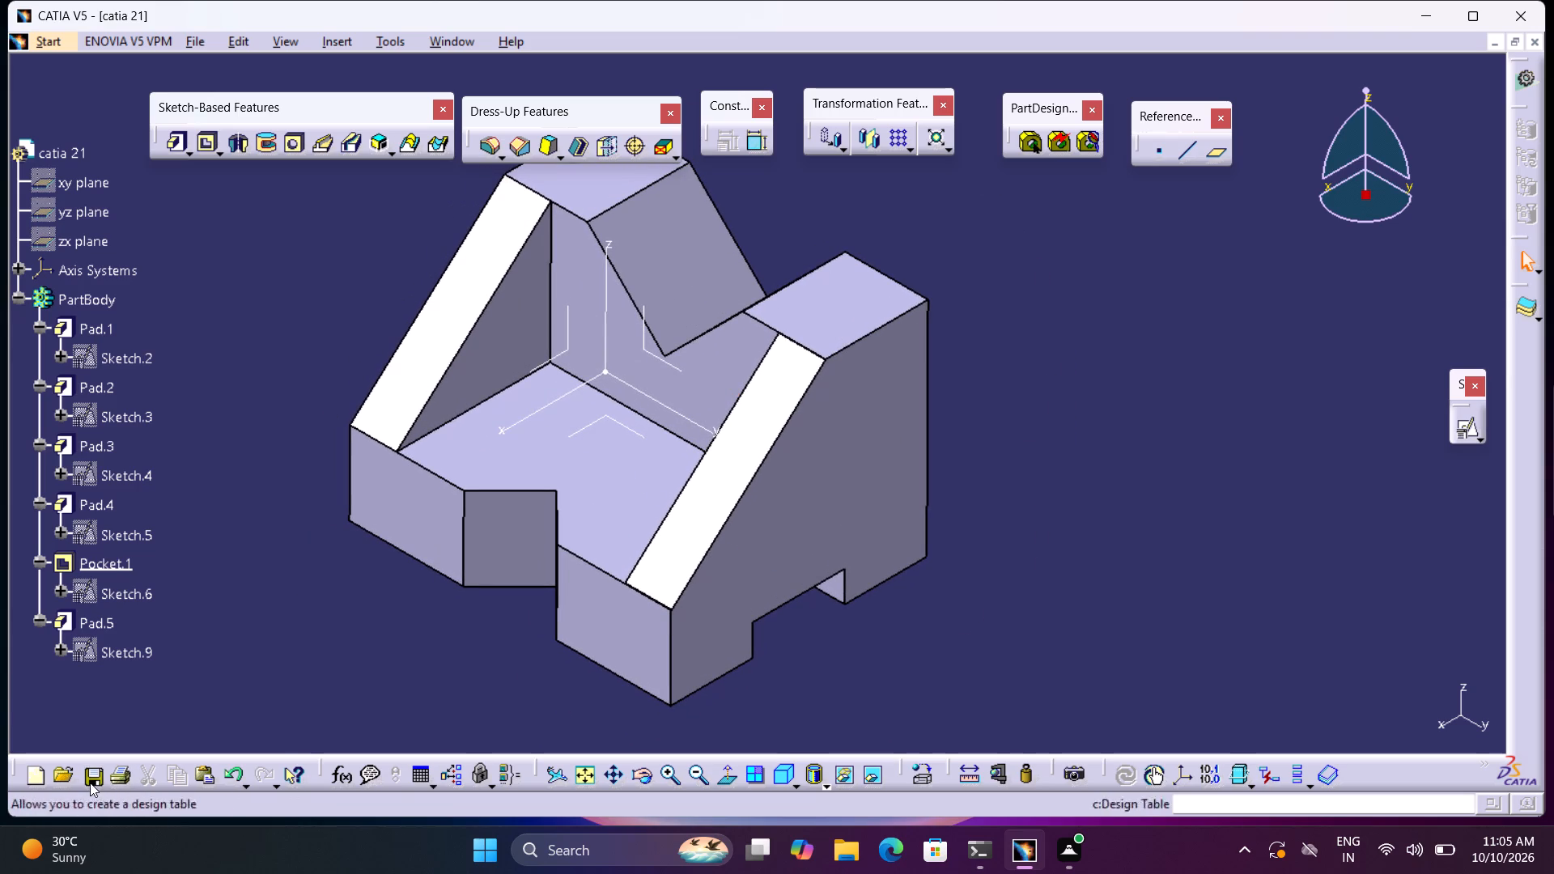
Save the part to the Desktop as a CATPart named catia 21, copying the file name.
{"action": "left_click", "coordinate": [99, 782]}
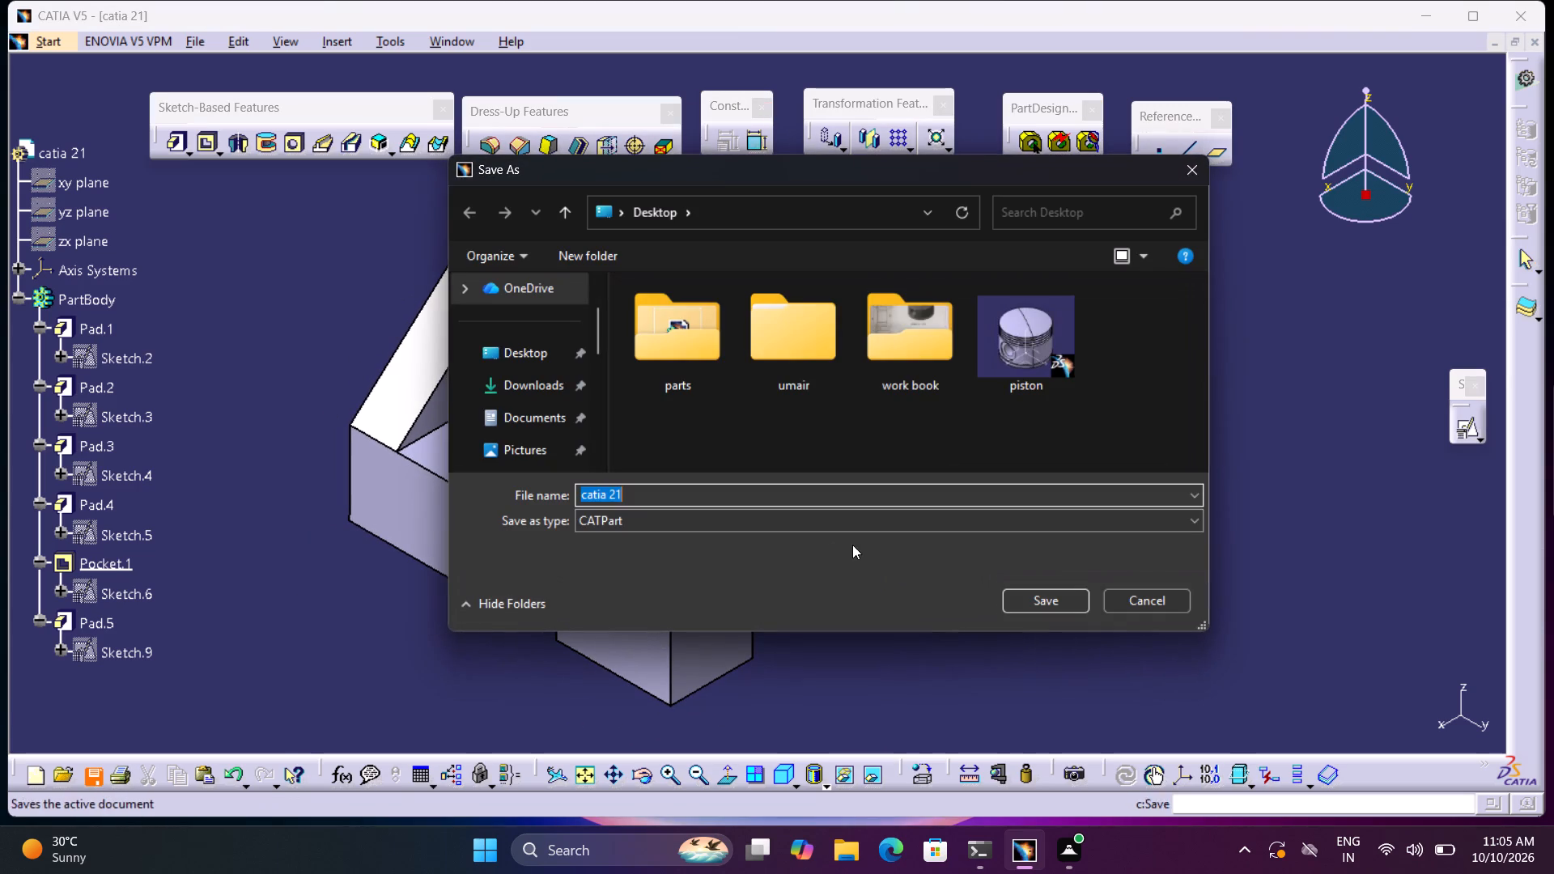
{"action": "left_click", "coordinate": [553, 352]}
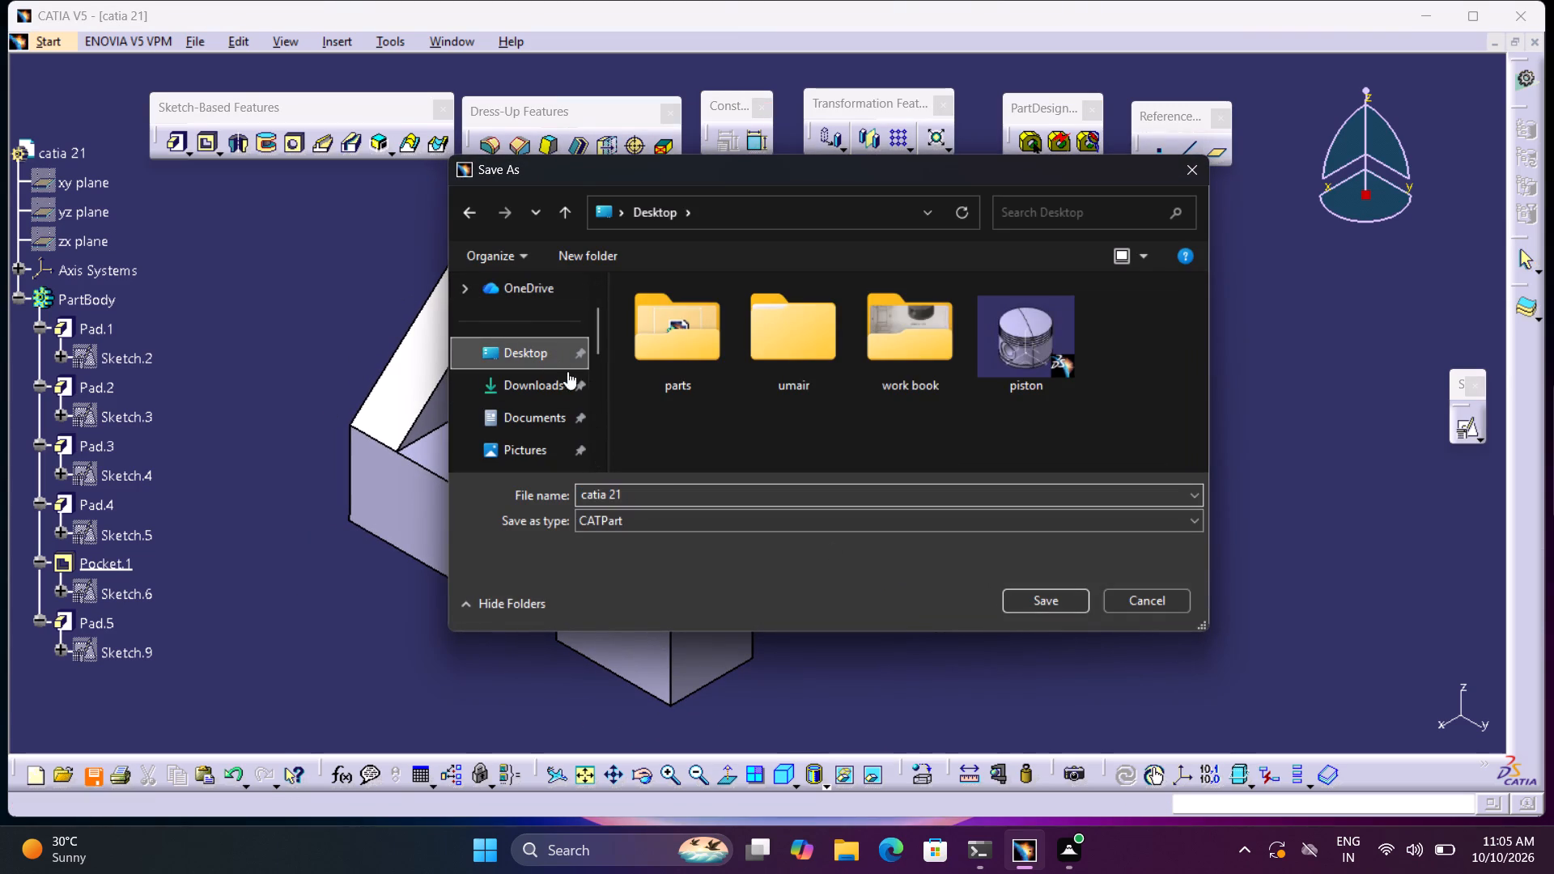
{"action": "left_click", "coordinate": [671, 489]}
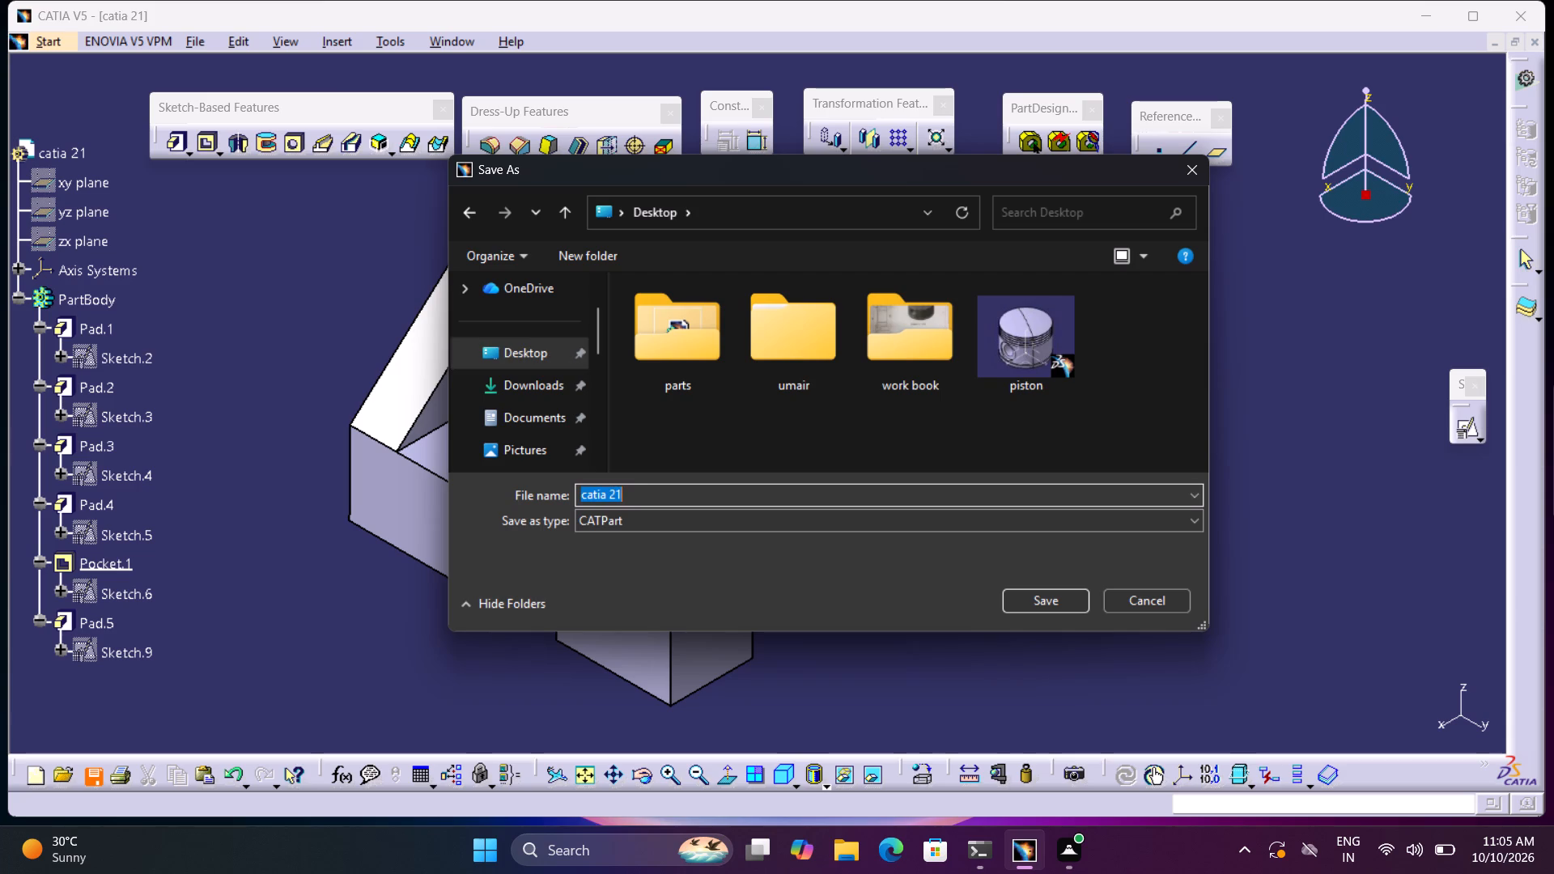
{"action": "key", "text": "ctrl+c"}
{"action": "left_click", "coordinate": [1048, 592]}
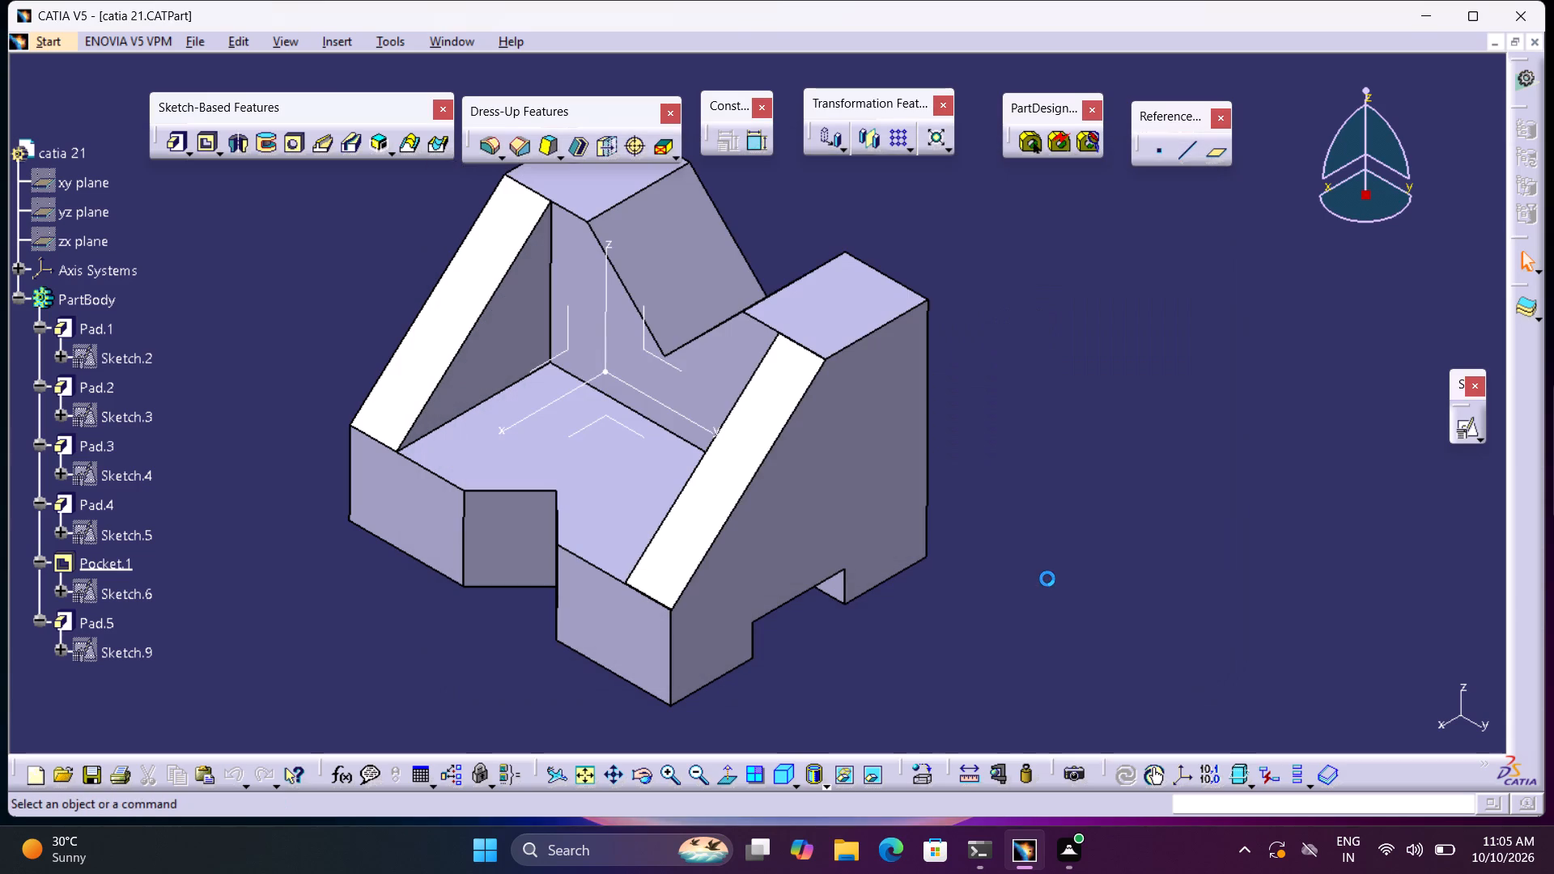
Set up a print of the part to Microsoft Print to PDF with the A4 ISO paper format.
{"action": "key", "text": "ctrl+F23"}
{"action": "key", "text": "ctrl+p"}
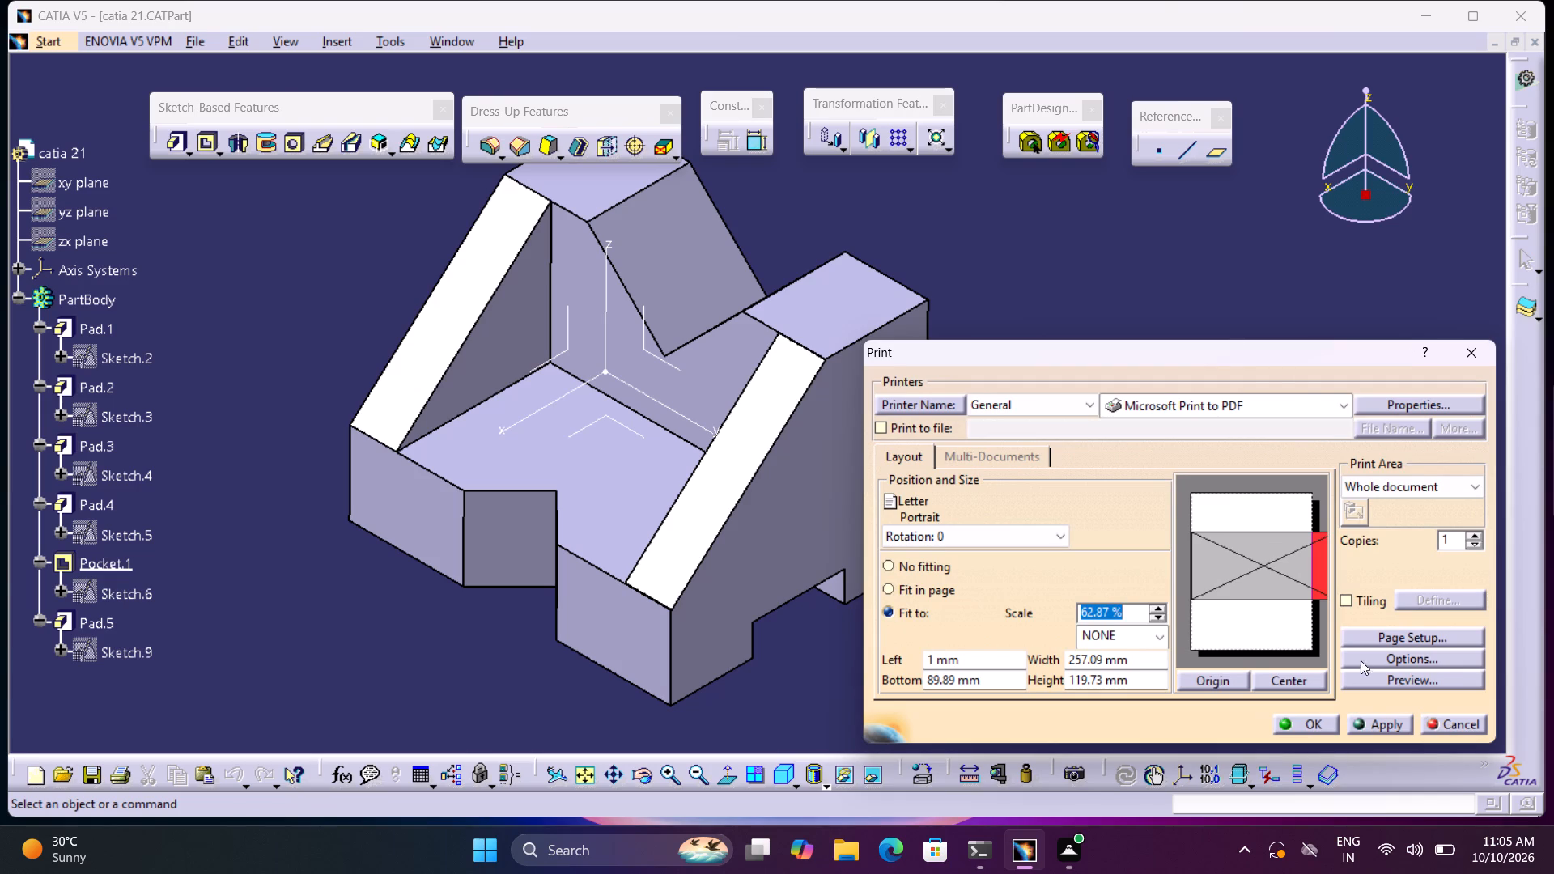
{"action": "left_click", "coordinate": [1382, 633]}
{"action": "left_click", "coordinate": [1300, 622]}
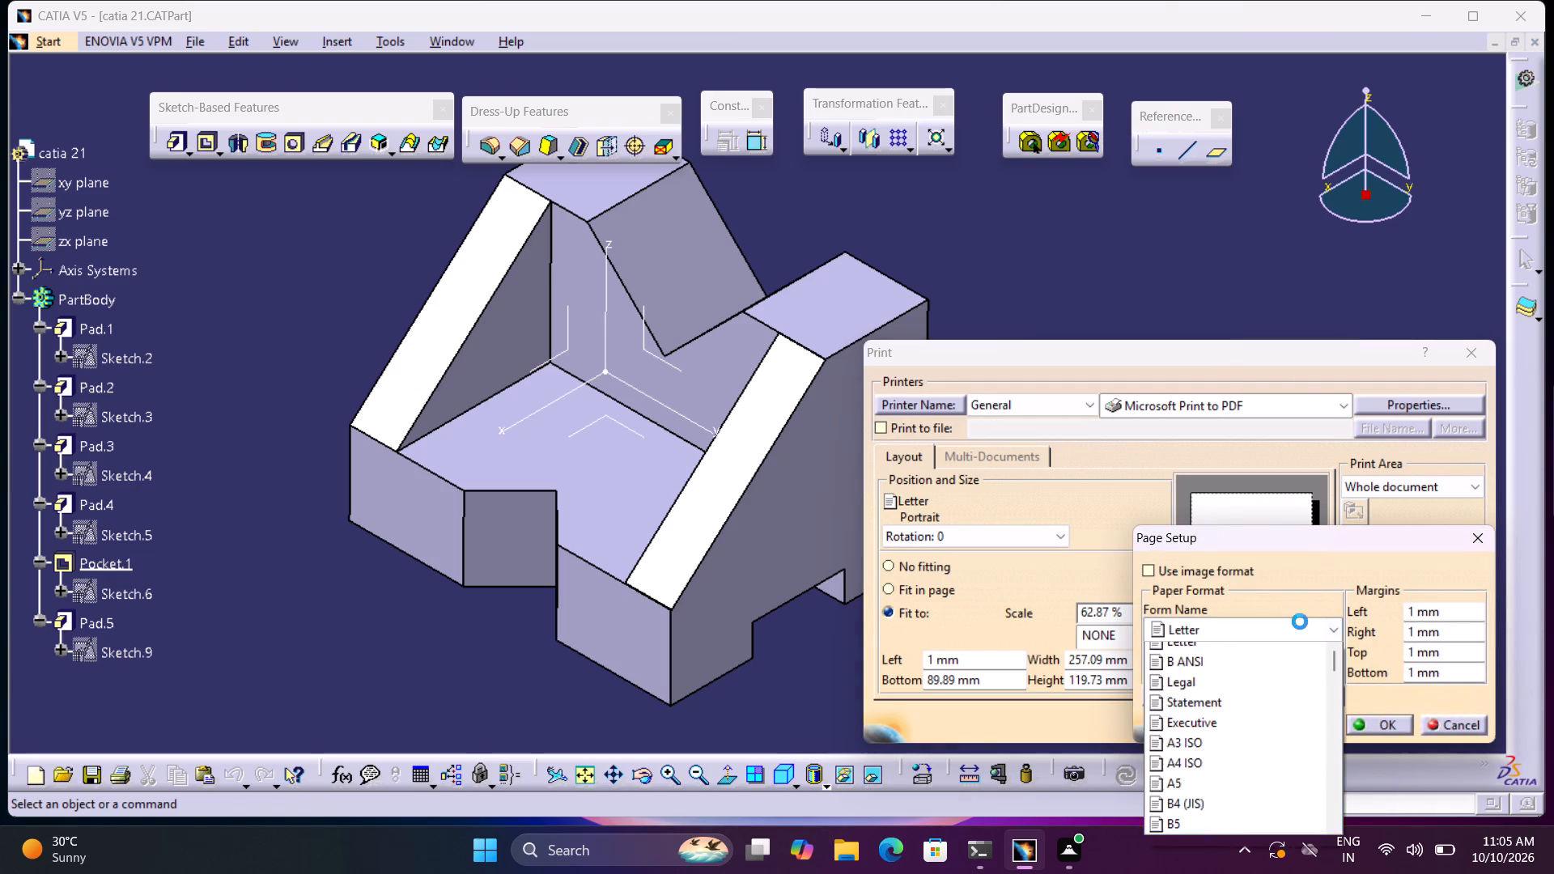
{"action": "left_click", "coordinate": [1239, 765]}
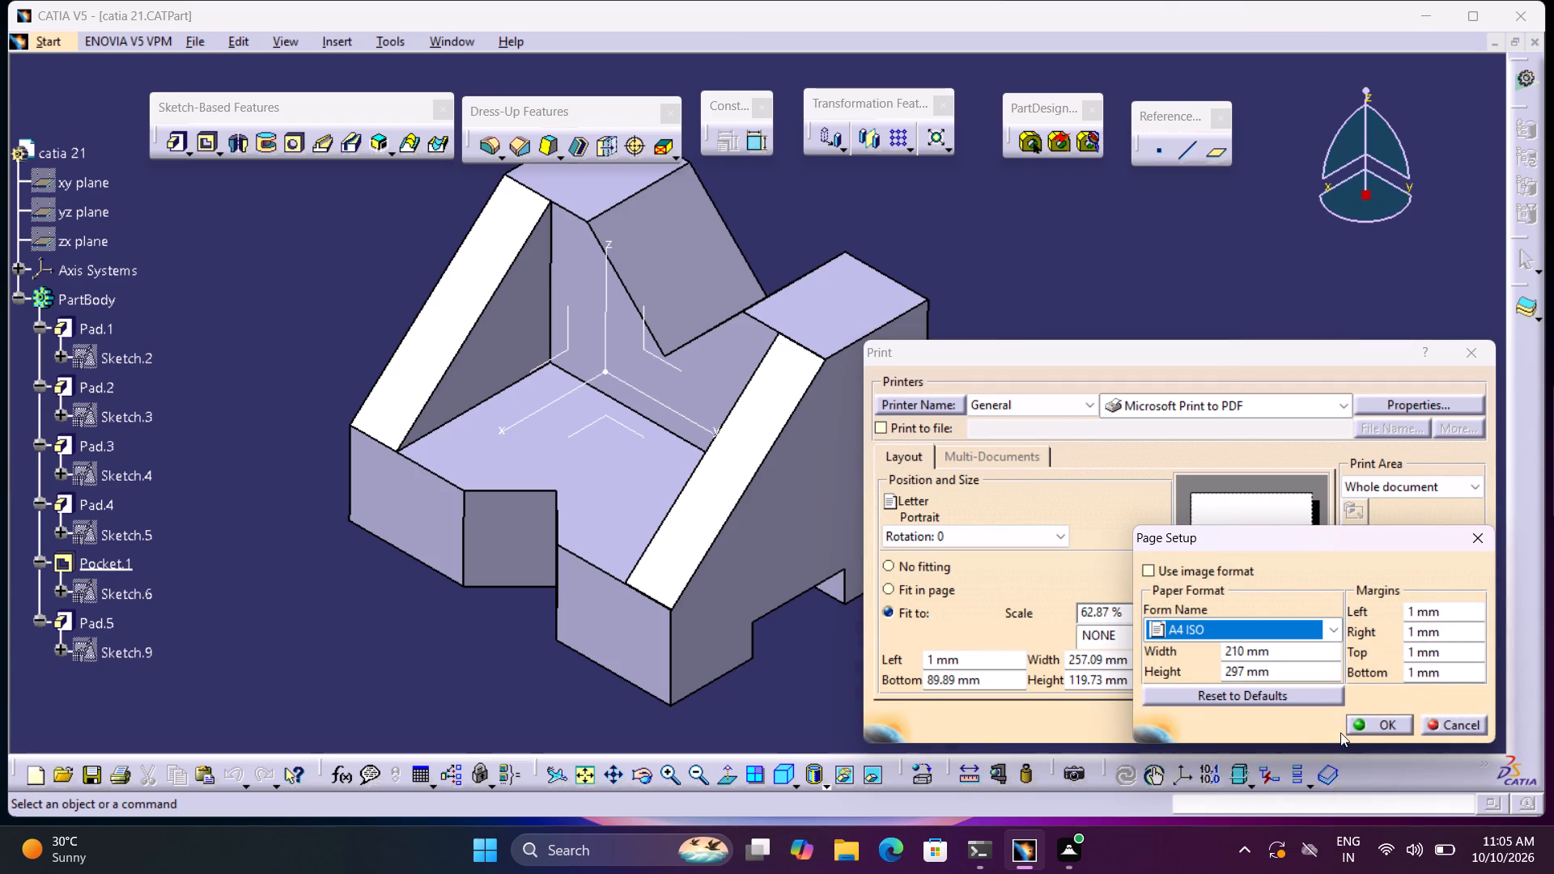
{"action": "left_click", "coordinate": [1373, 727]}
Print the part view to a PDF on the Desktop using the copied file name catia 21.
{"action": "left_click", "coordinate": [1365, 717]}
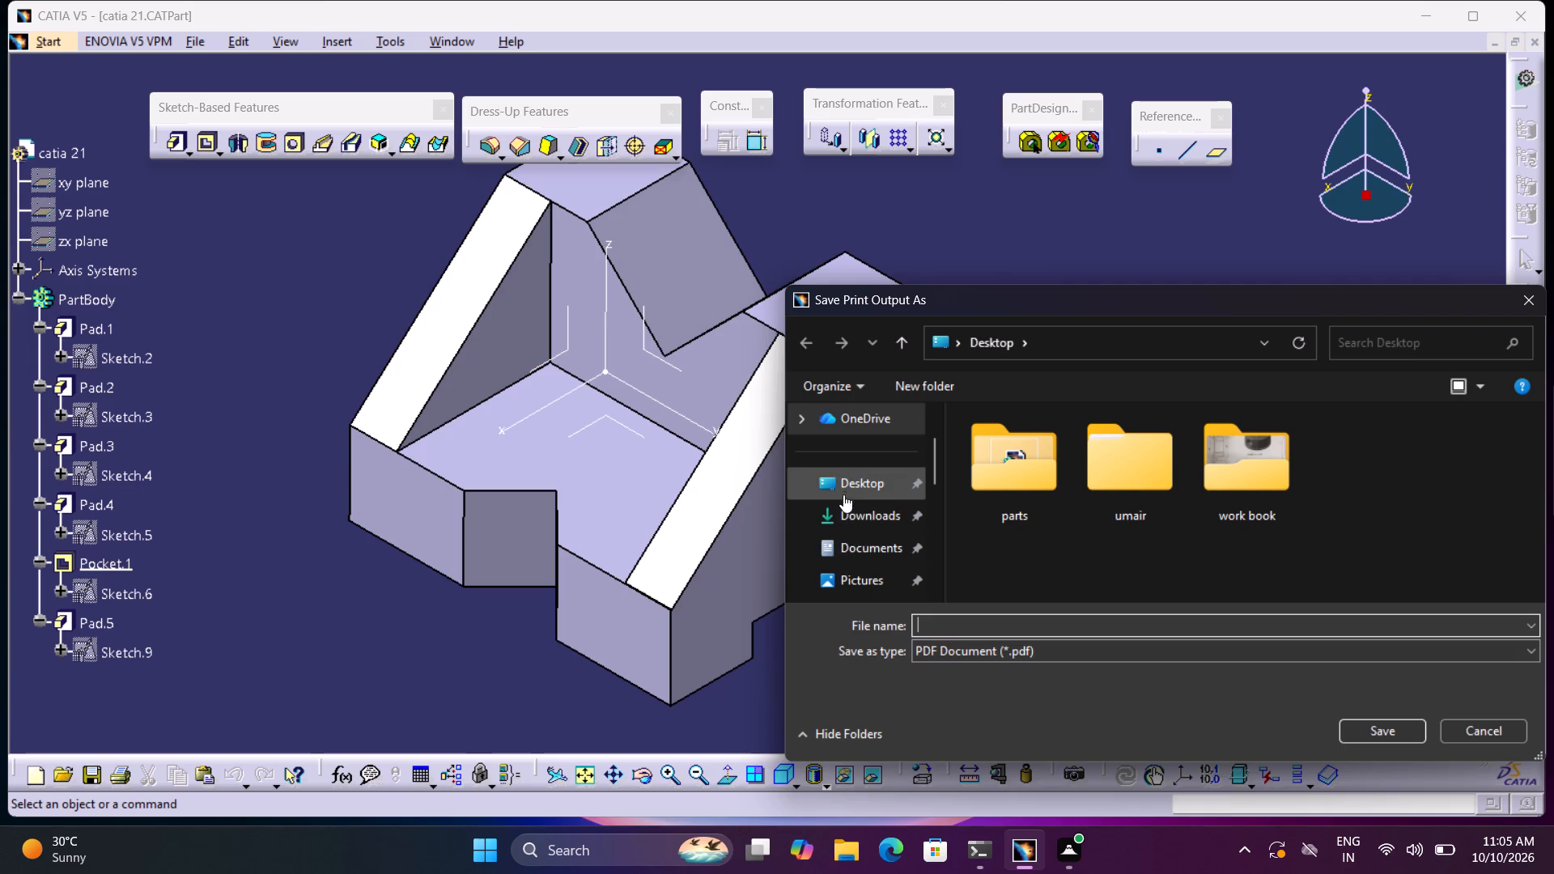
{"action": "left_click", "coordinate": [854, 483]}
{"action": "left_click", "coordinate": [957, 622]}
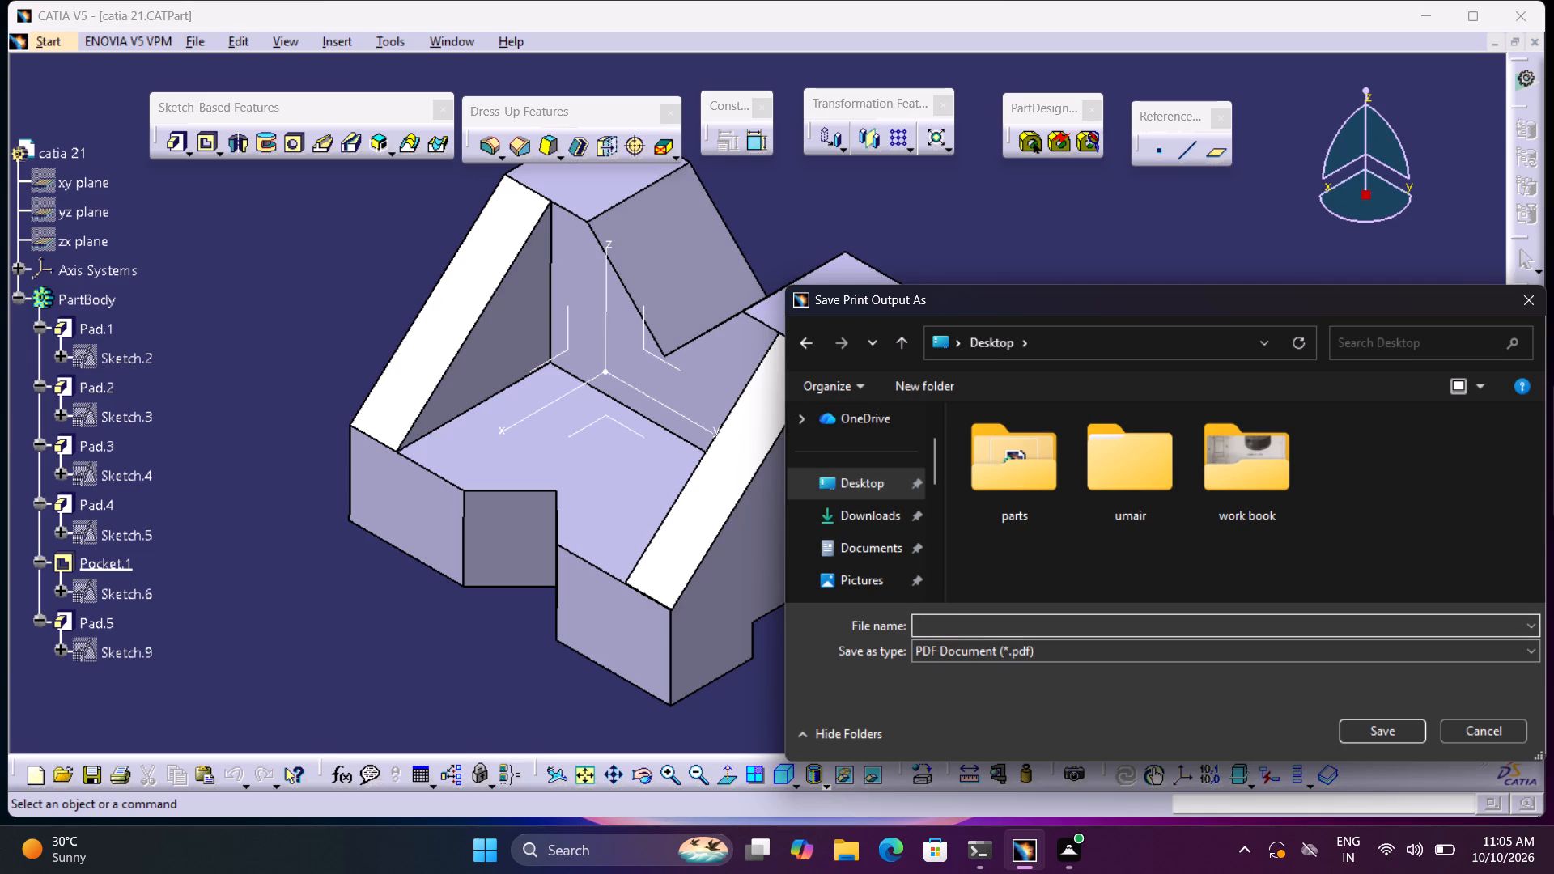
{"action": "key", "text": "ctrl+v"}
{"action": "left_click", "coordinate": [1382, 725]}
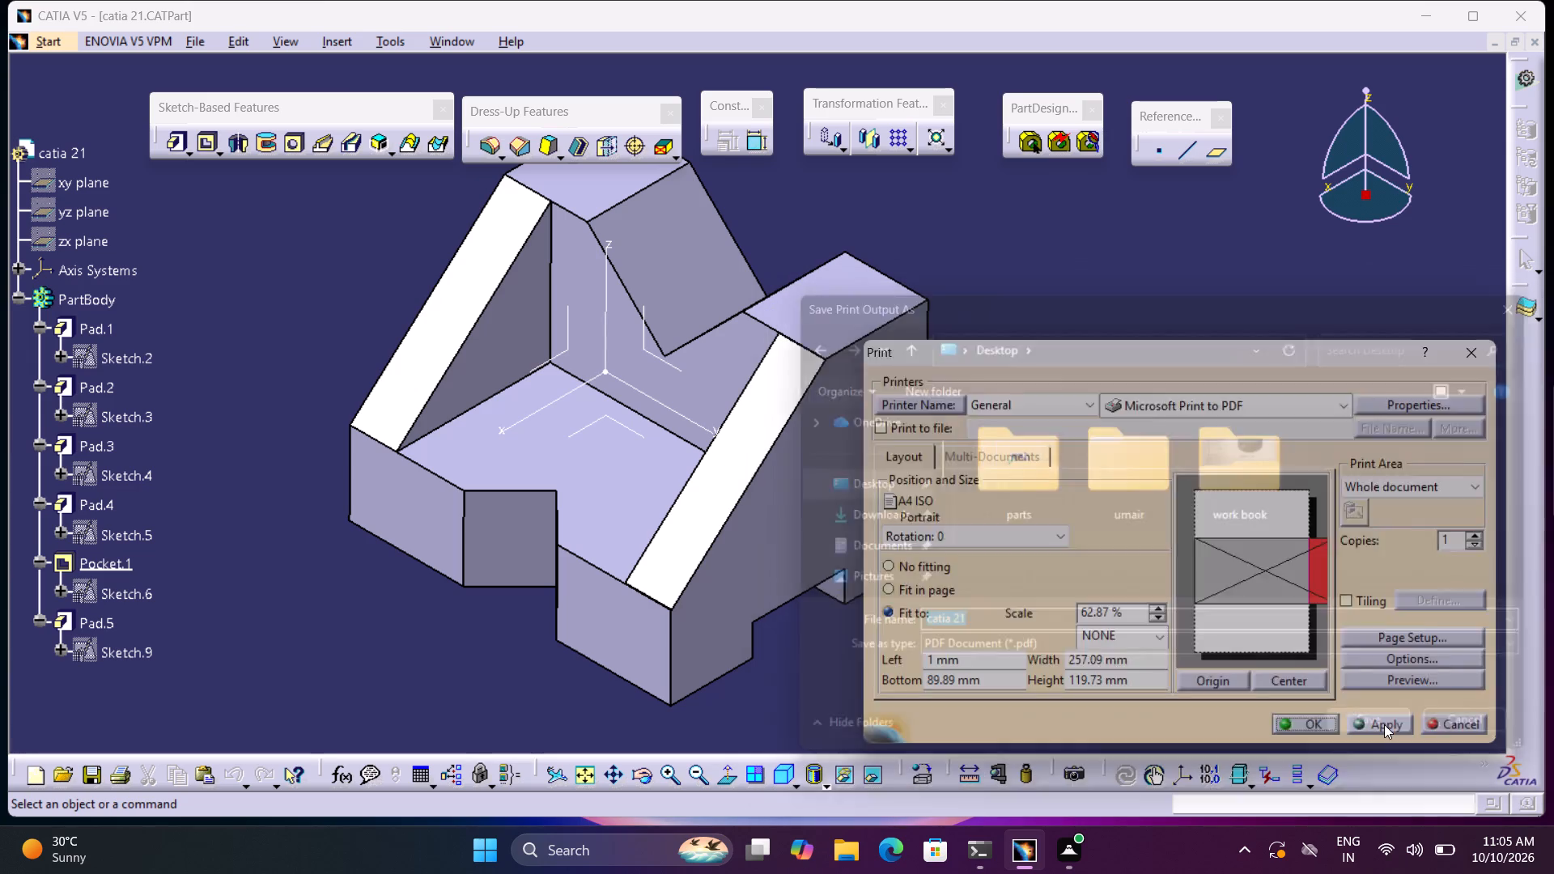
{"action": "left_click", "coordinate": [1319, 719]}
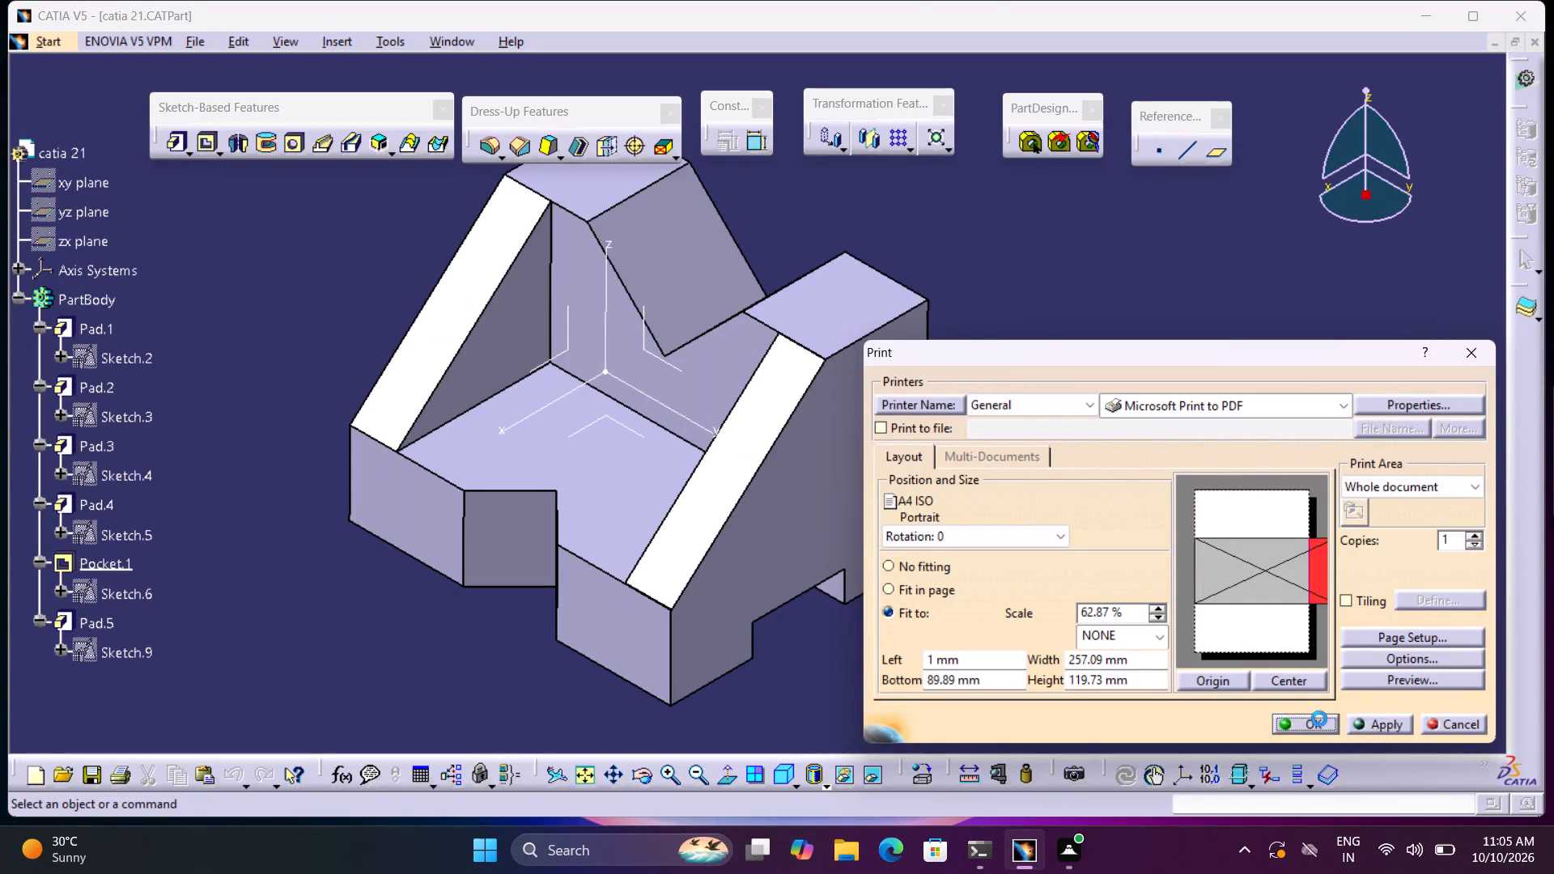
{"action": "left_click", "coordinate": [1452, 730]}
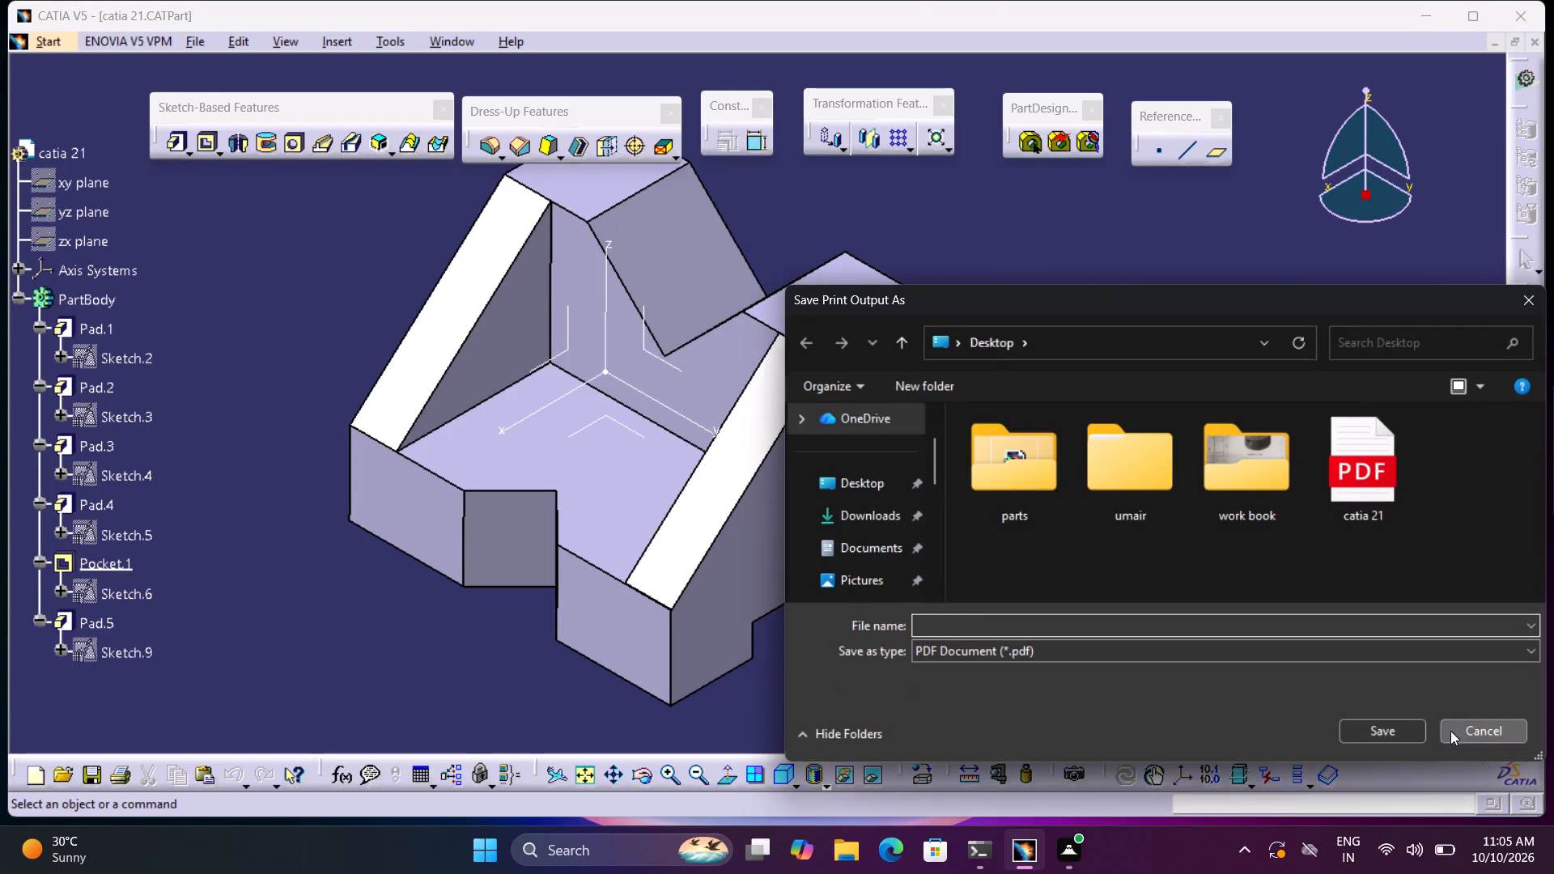